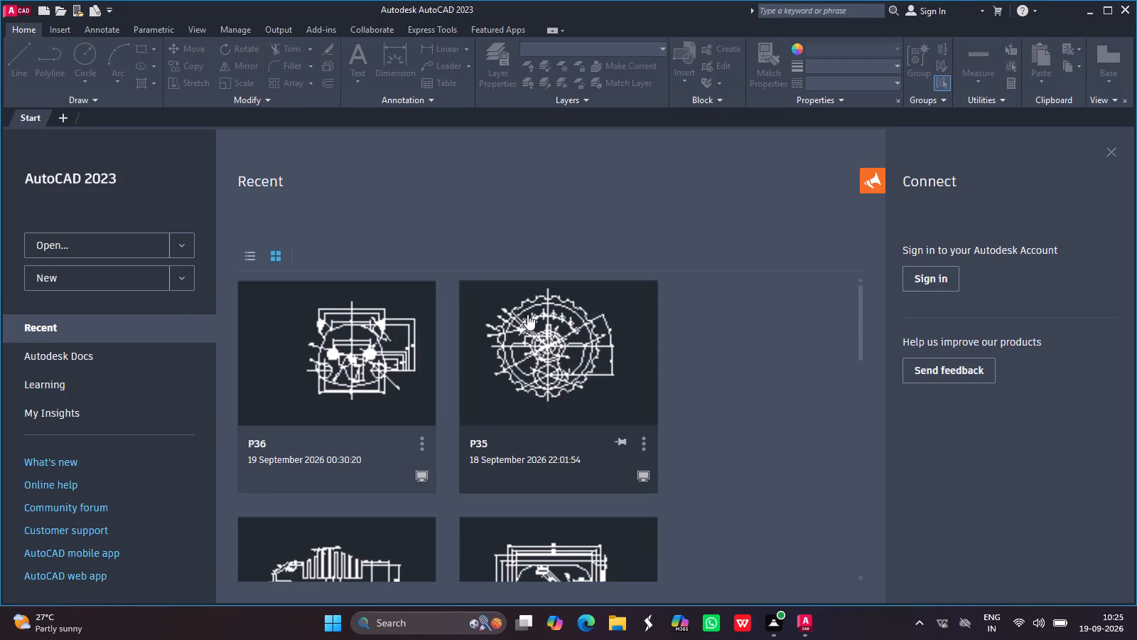
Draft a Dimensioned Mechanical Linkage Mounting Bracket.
Create a new blank drawing from the acadiso.dwt template.
{"action": "left_click", "coordinate": [131, 279]}
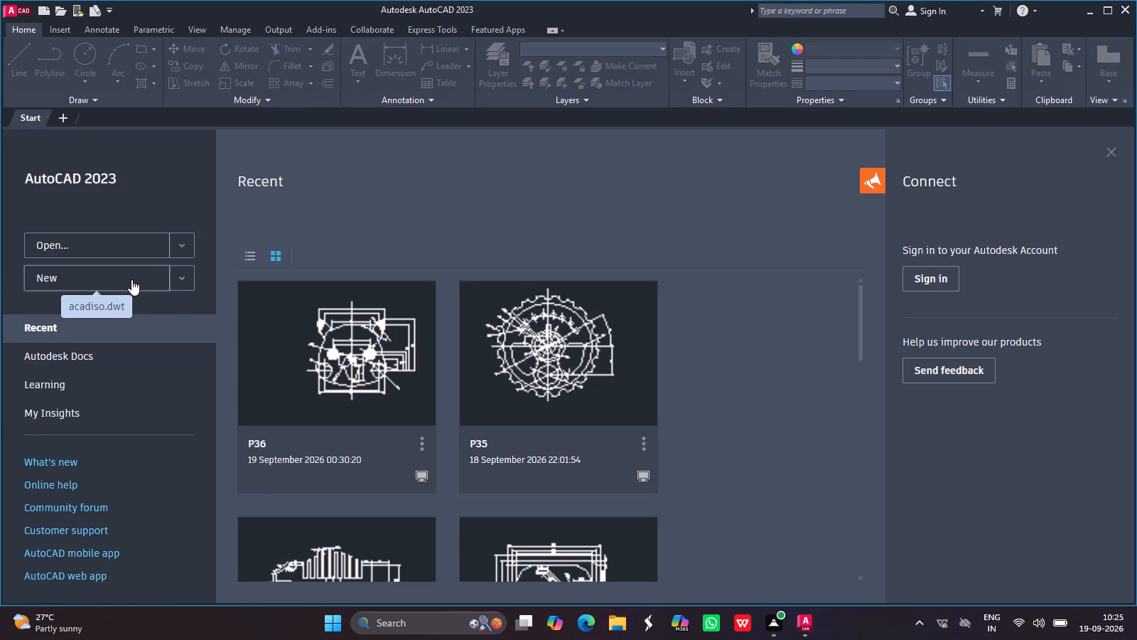
{"action": "left_click", "coordinate": [125, 281]}
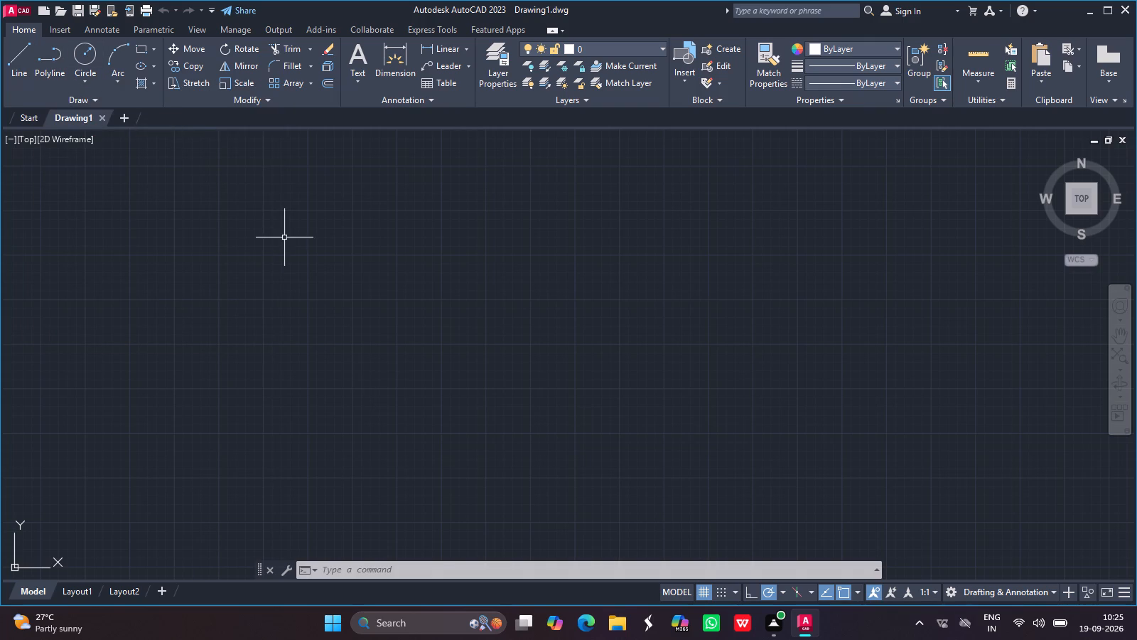
Turn on command history logging with the LOGFILEON command.
{"action": "left_click", "coordinate": [404, 570]}
{"action": "type", "text": "log"}
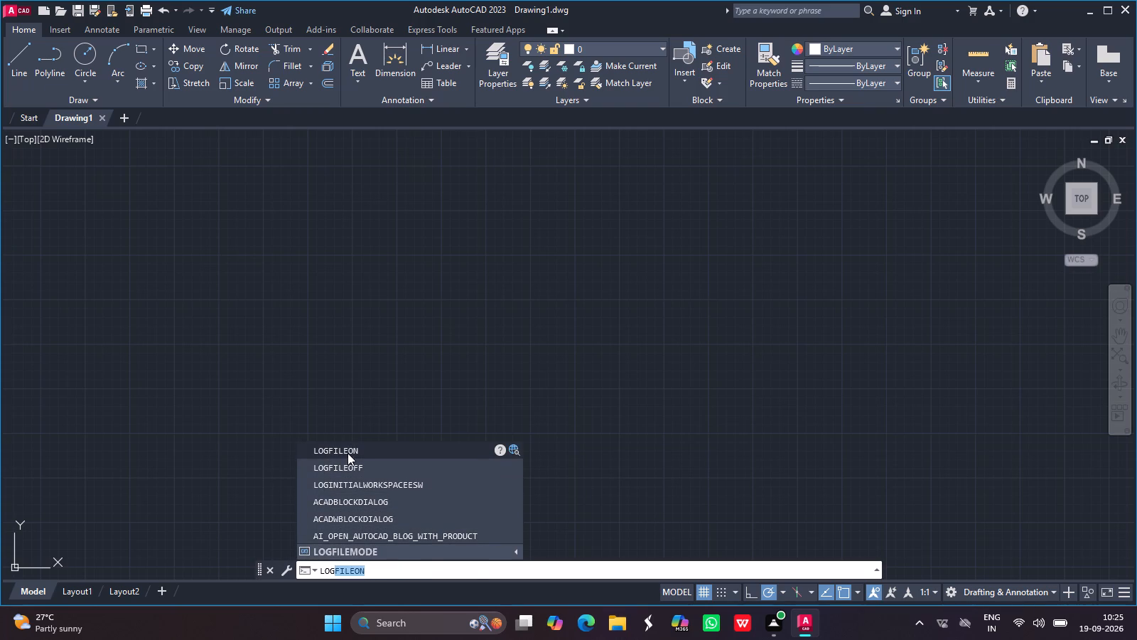
{"action": "left_click", "coordinate": [347, 453]}
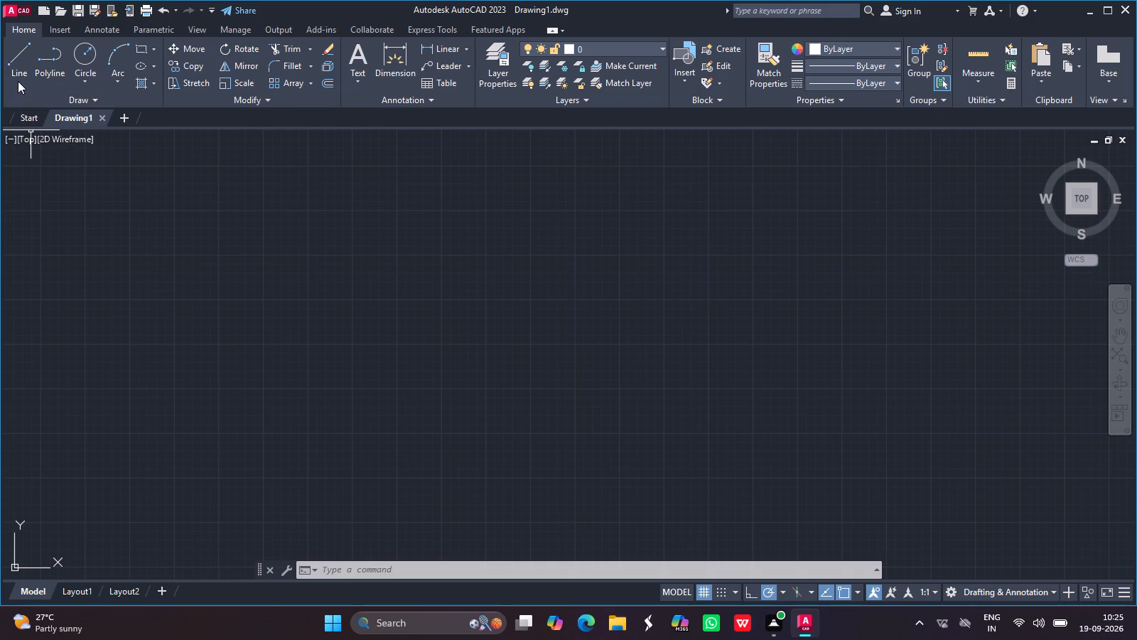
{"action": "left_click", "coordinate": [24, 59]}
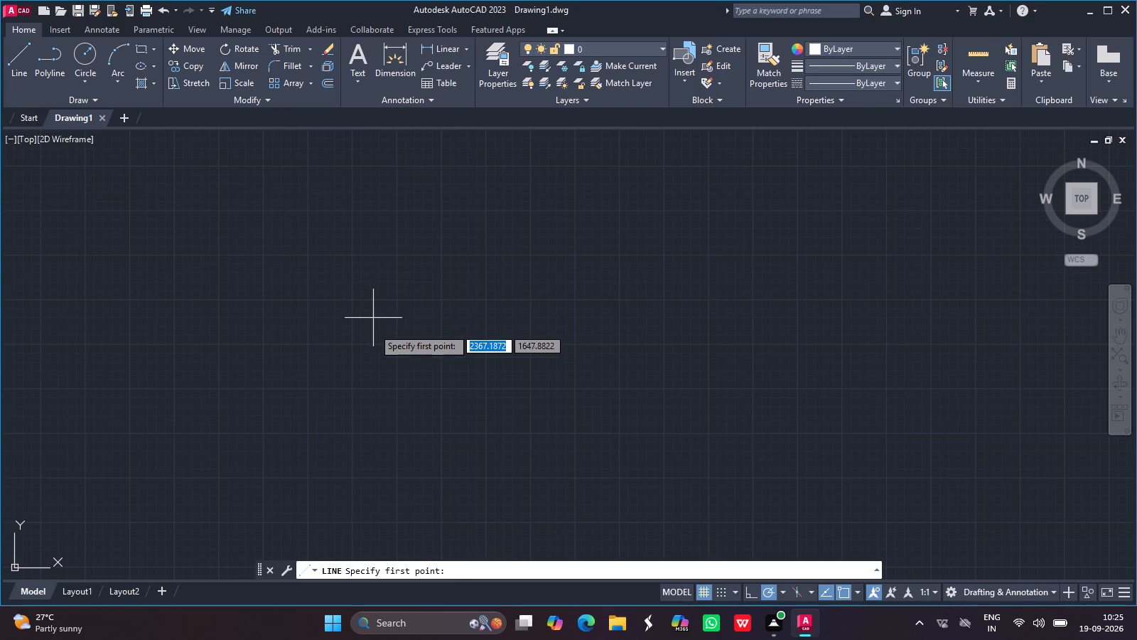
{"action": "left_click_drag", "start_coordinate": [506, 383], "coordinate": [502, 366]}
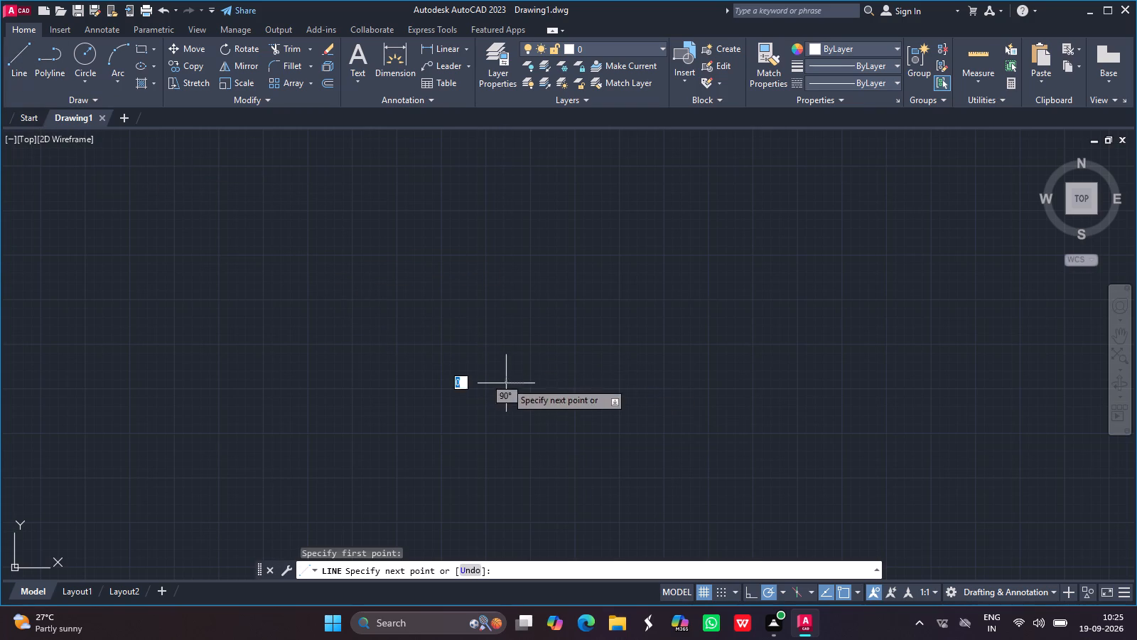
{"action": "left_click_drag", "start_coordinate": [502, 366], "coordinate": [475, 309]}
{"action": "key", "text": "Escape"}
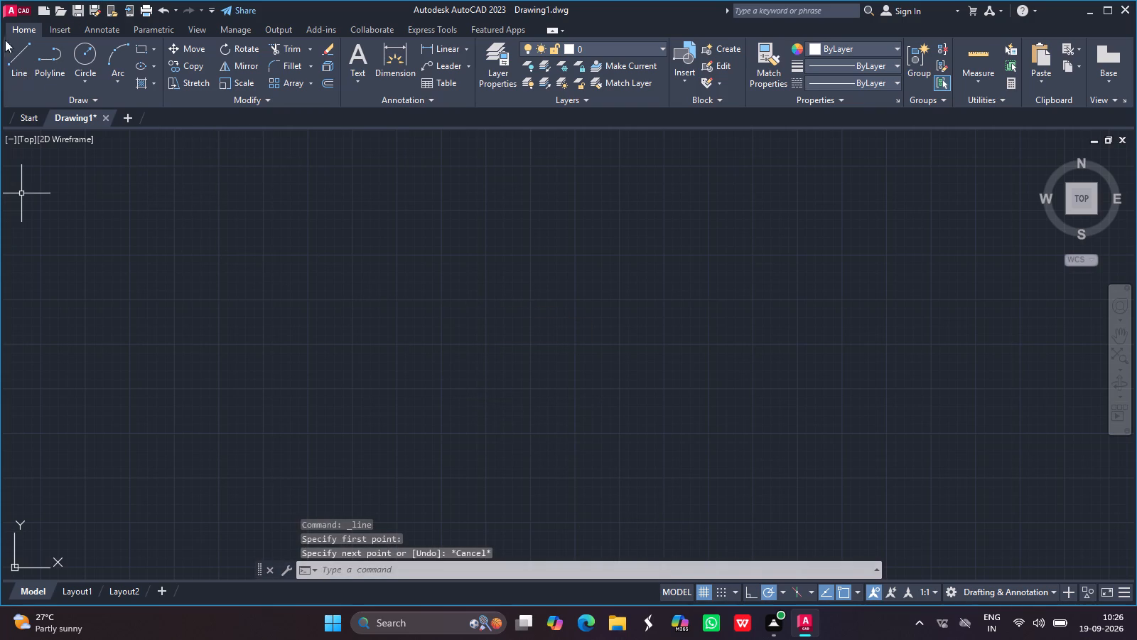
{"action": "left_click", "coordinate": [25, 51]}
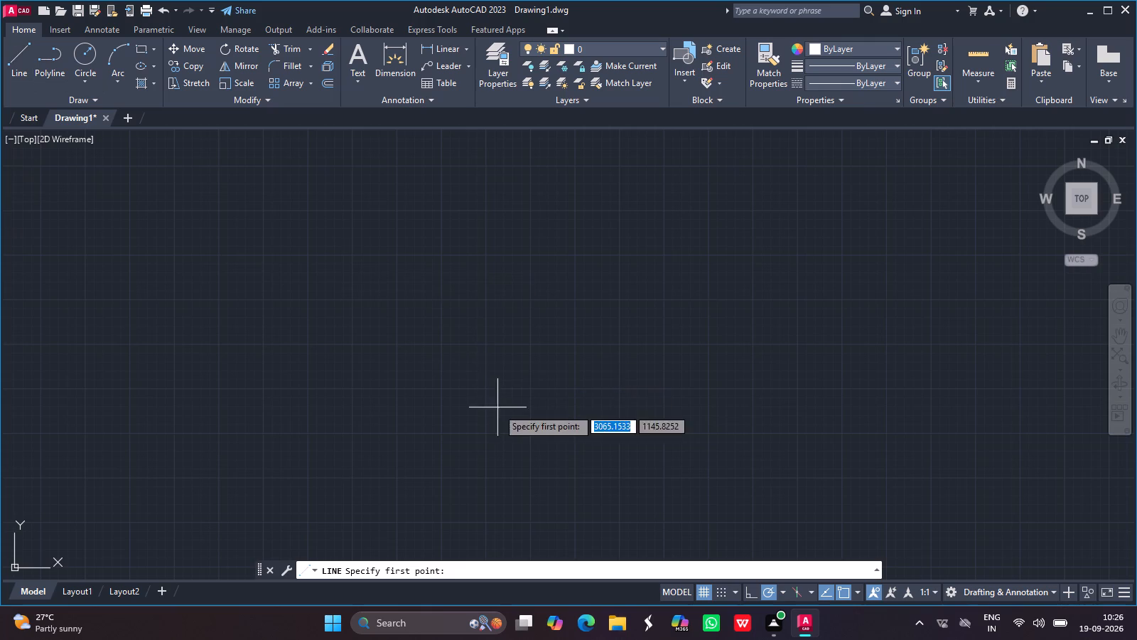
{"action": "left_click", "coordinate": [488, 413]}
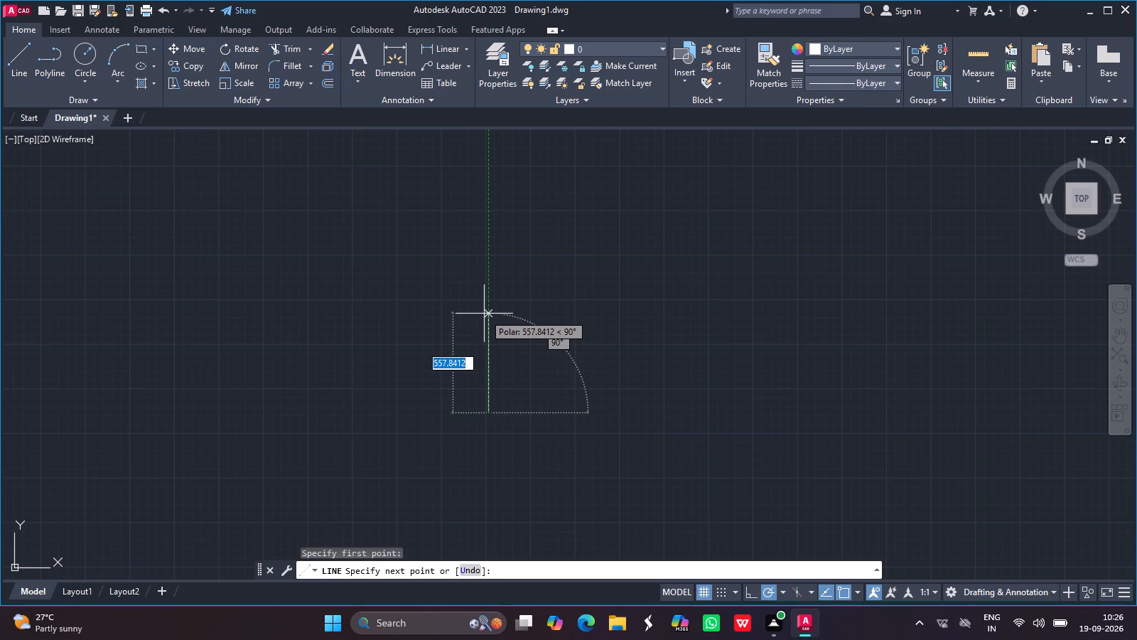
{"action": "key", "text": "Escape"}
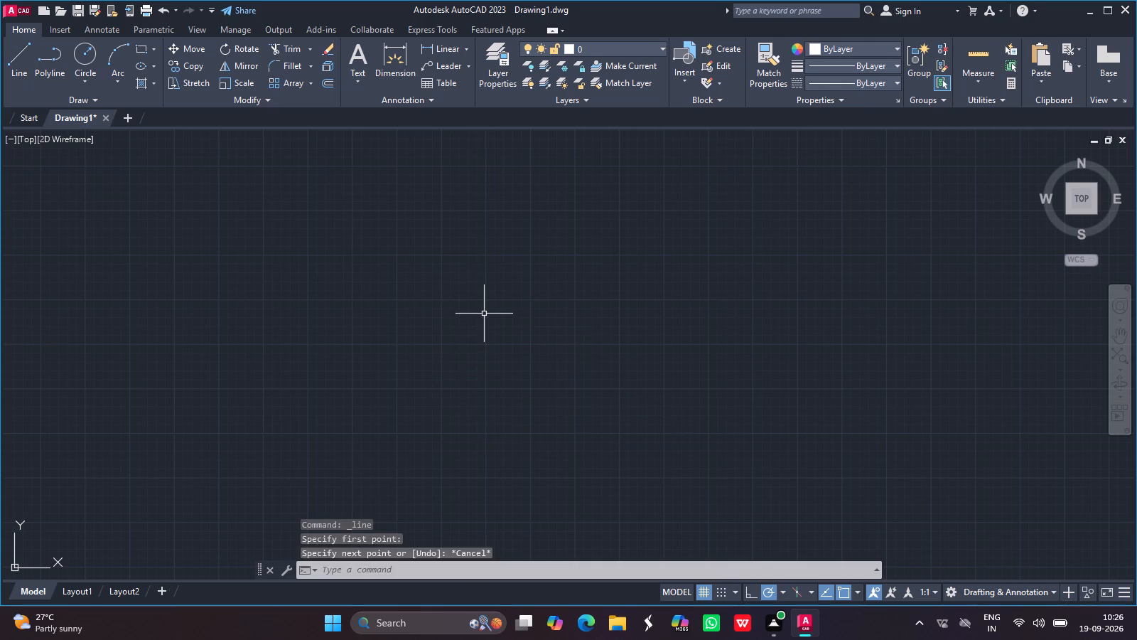
Draw a circle by center and diameter in the empty drawing area, with a diameter of 14.
{"action": "left_click", "coordinate": [92, 73]}
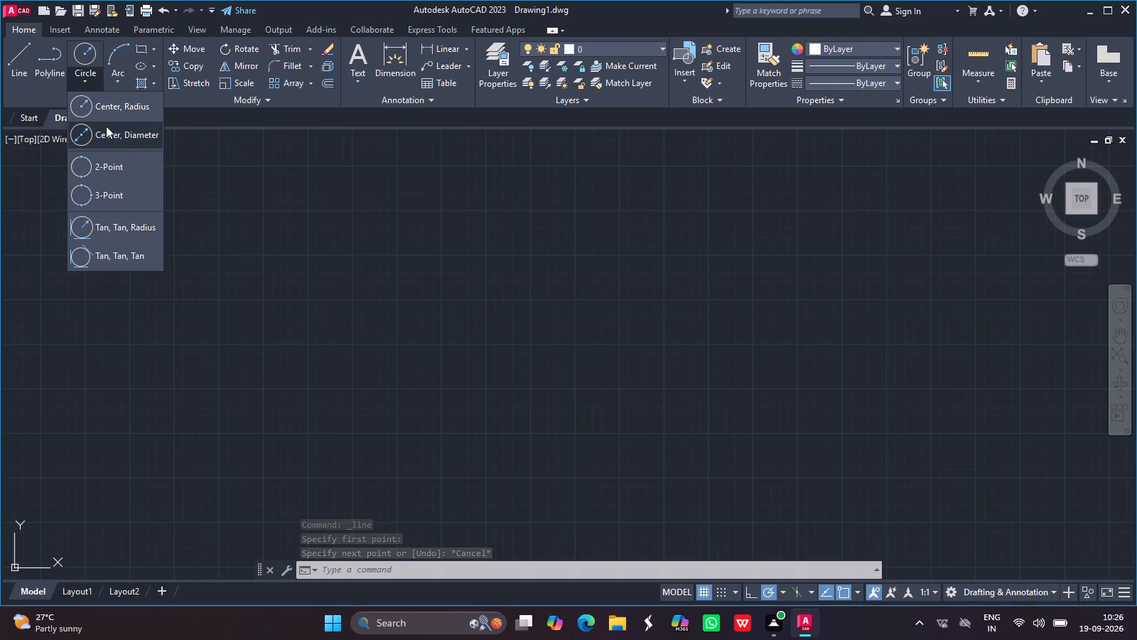
{"action": "left_click", "coordinate": [123, 133]}
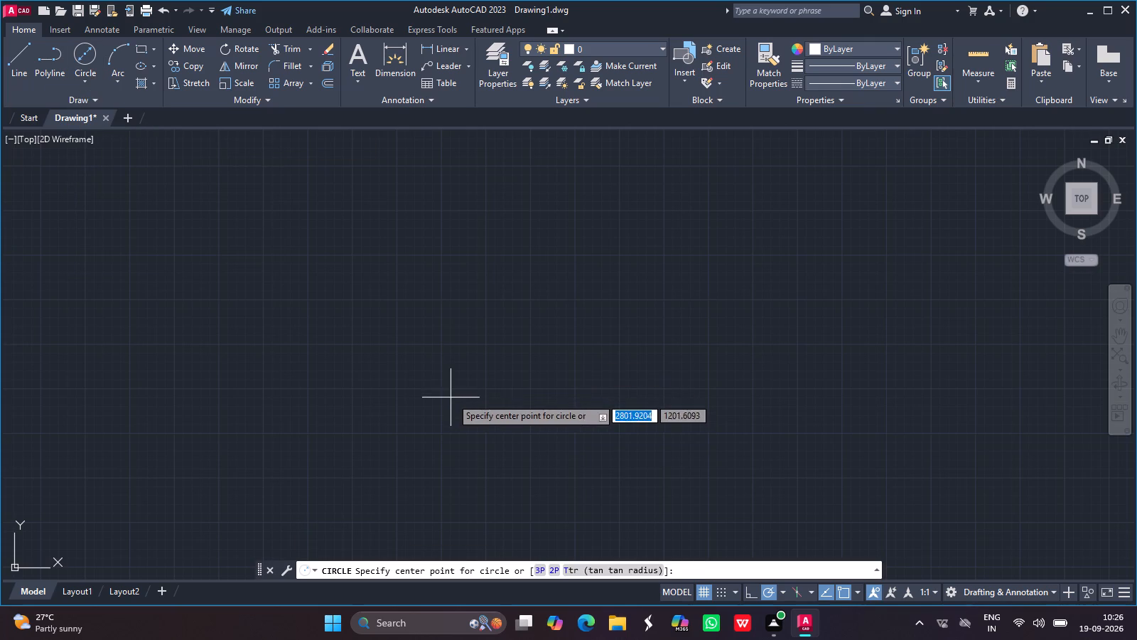
{"action": "left_click_drag", "start_coordinate": [453, 398], "coordinate": [432, 323]}
{"action": "type", "text": "14"}
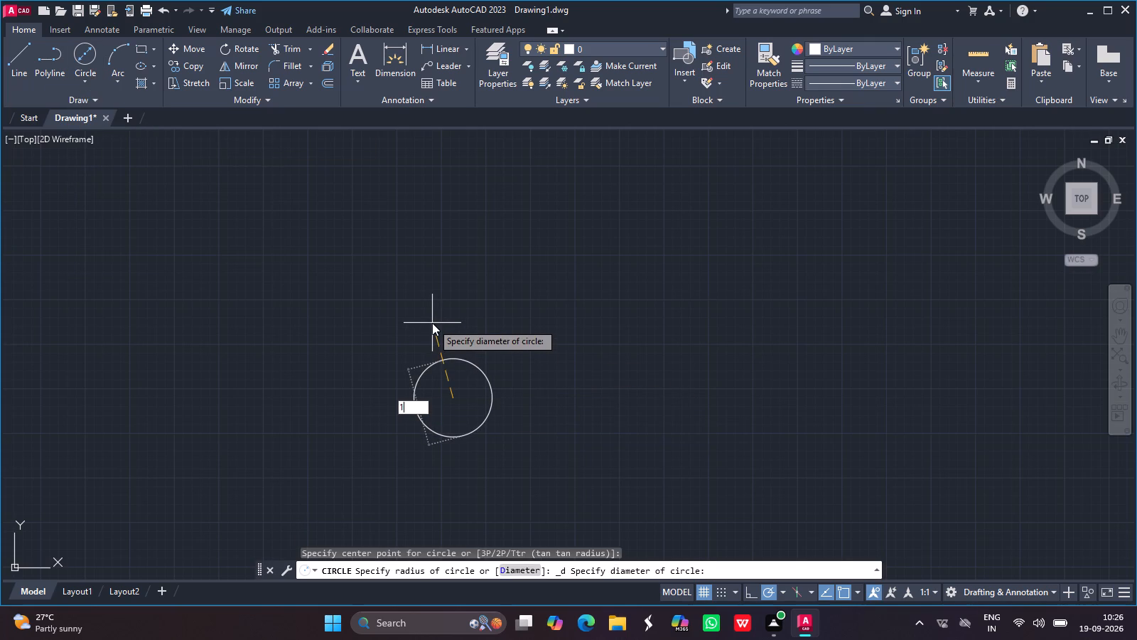
{"action": "key", "text": "Return"}
Draw a second circle with a diameter of 30, concentric with the 14-diameter circle.
{"action": "scroll", "coordinate": [485, 437], "scroll_direction": "up", "scroll_amount": 3, "text": "ctrl"}
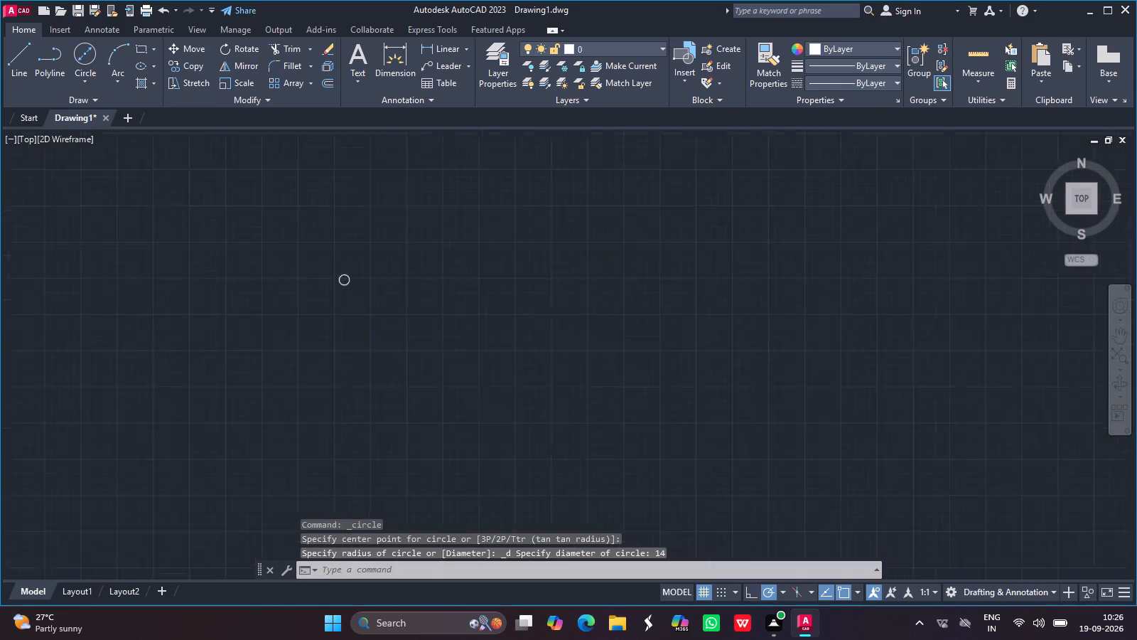
{"action": "scroll", "coordinate": [485, 437], "scroll_direction": "up", "scroll_amount": 2, "text": "ctrl"}
{"action": "scroll", "coordinate": [458, 417], "scroll_direction": "down", "scroll_amount": 4, "text": "ctrl"}
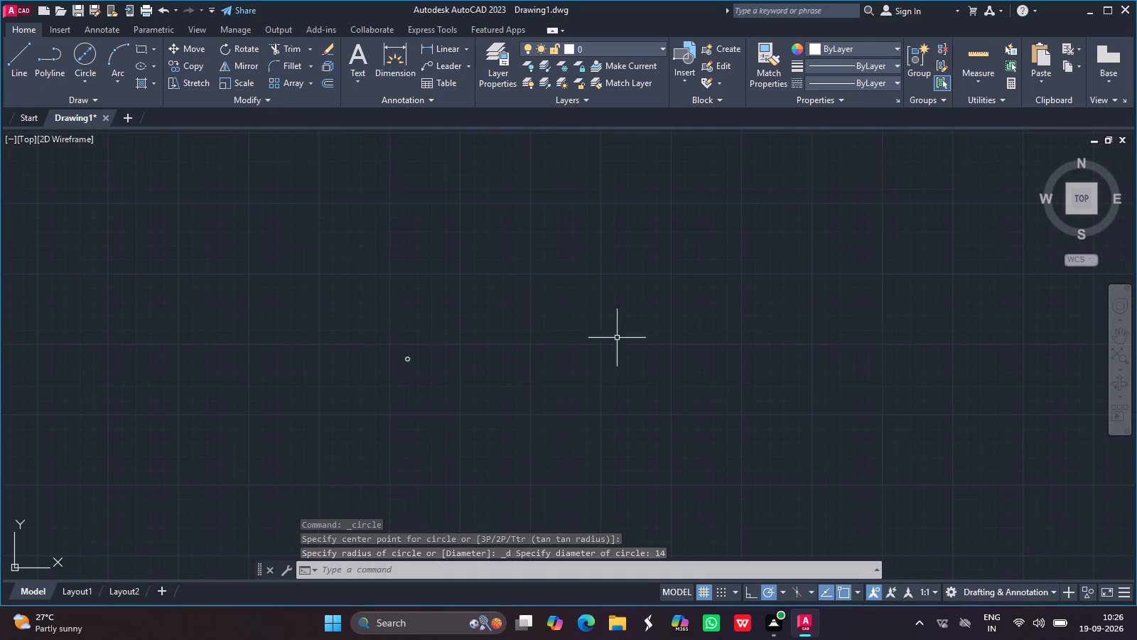
{"action": "left_click", "coordinate": [1115, 336]}
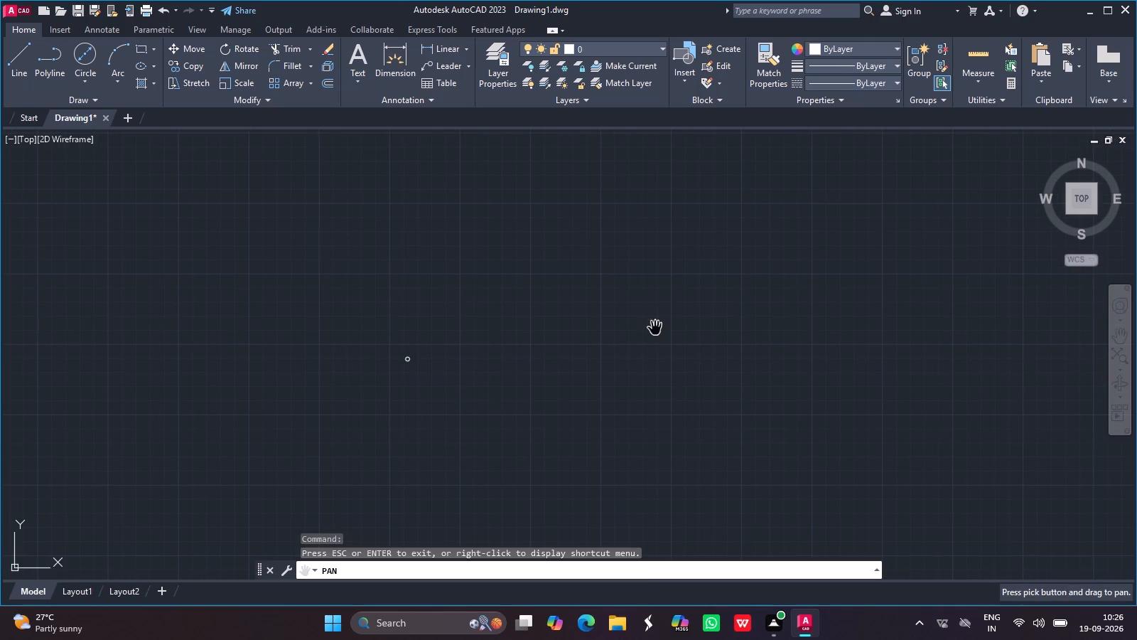
{"action": "left_click_drag", "start_coordinate": [409, 356], "coordinate": [574, 331]}
{"action": "scroll", "coordinate": [574, 331], "scroll_direction": "up", "scroll_amount": 1, "text": "ctrl"}
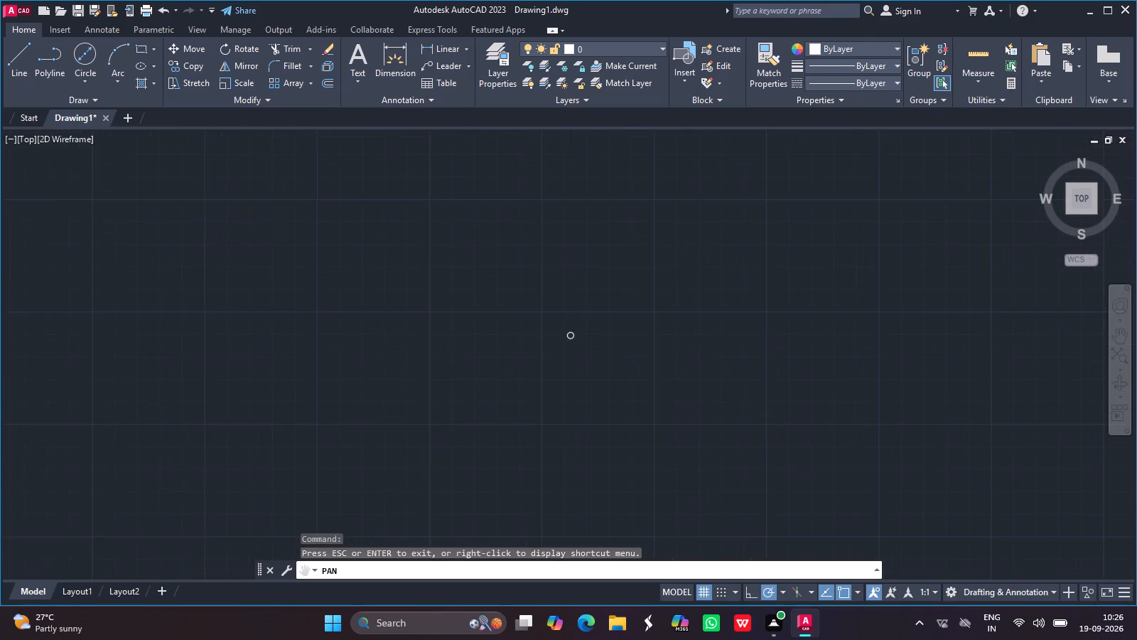
{"action": "scroll", "coordinate": [574, 331], "scroll_direction": "up", "scroll_amount": 5, "text": "ctrl"}
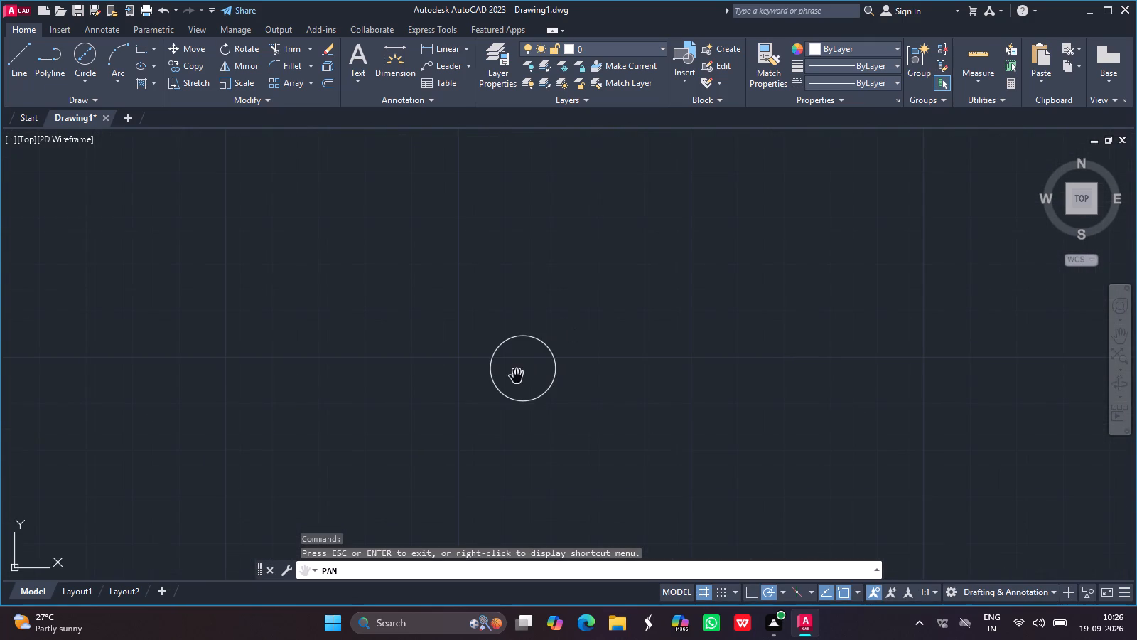
{"action": "left_click_drag", "start_coordinate": [510, 378], "coordinate": [510, 326]}
{"action": "left_click_drag", "start_coordinate": [514, 319], "coordinate": [509, 368]}
{"action": "scroll", "coordinate": [509, 368], "scroll_direction": "up", "scroll_amount": 2, "text": "ctrl"}
{"action": "key", "text": "Escape"}
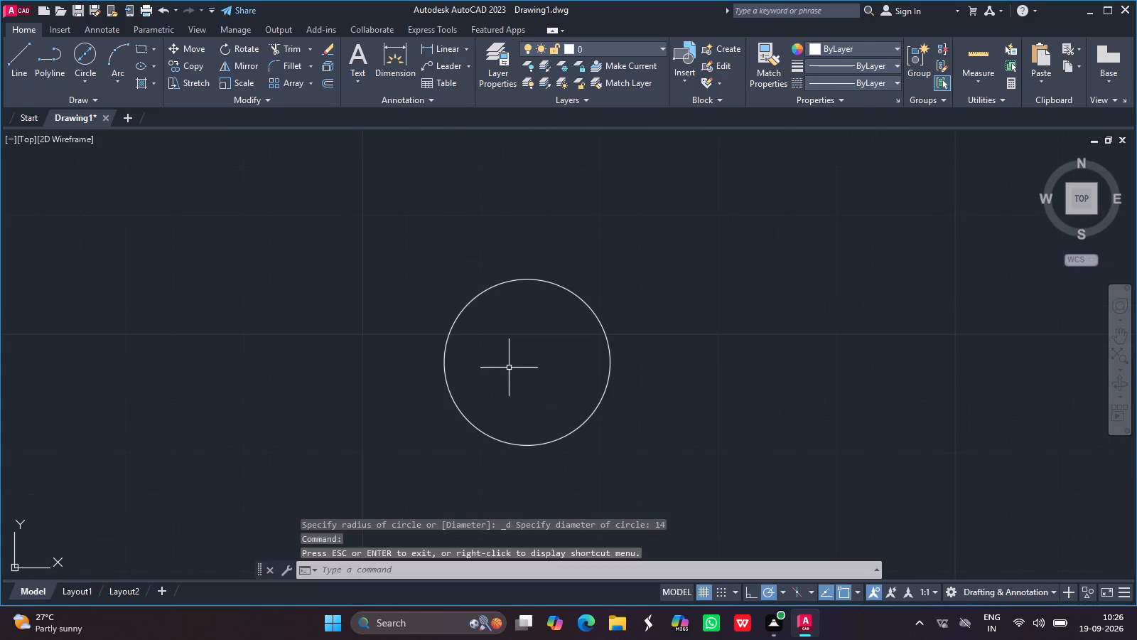
{"action": "left_click", "coordinate": [88, 57]}
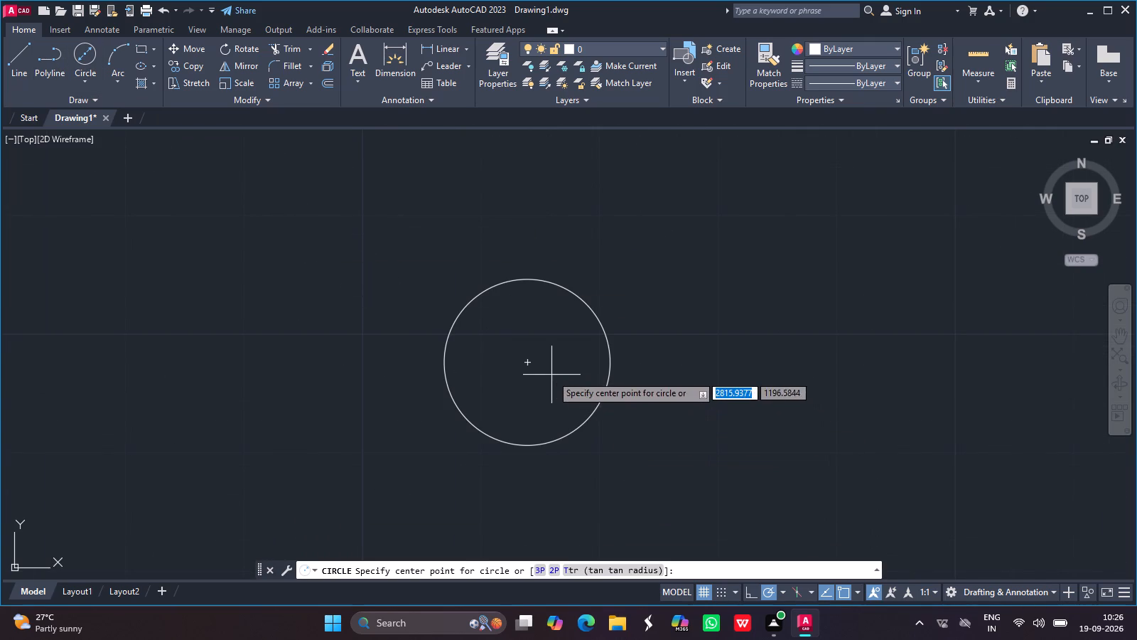
{"action": "left_click_drag", "start_coordinate": [529, 365], "coordinate": [488, 240]}
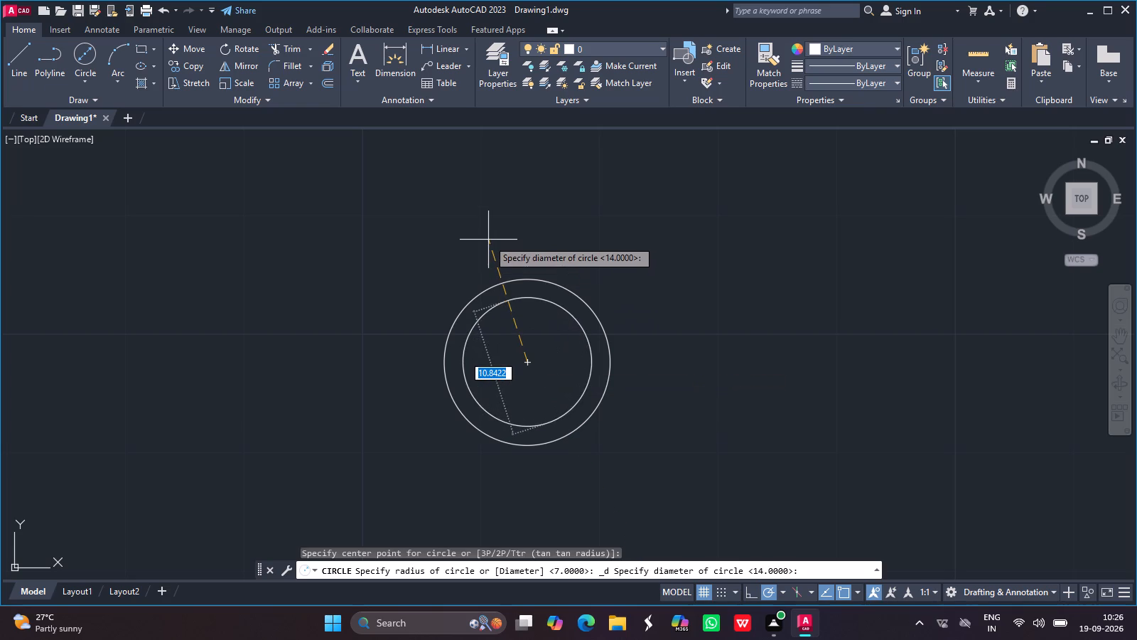
{"action": "left_click_drag", "start_coordinate": [488, 240], "coordinate": [468, 198]}
{"action": "type", "text": "30"}
{"action": "key", "text": "Return"}
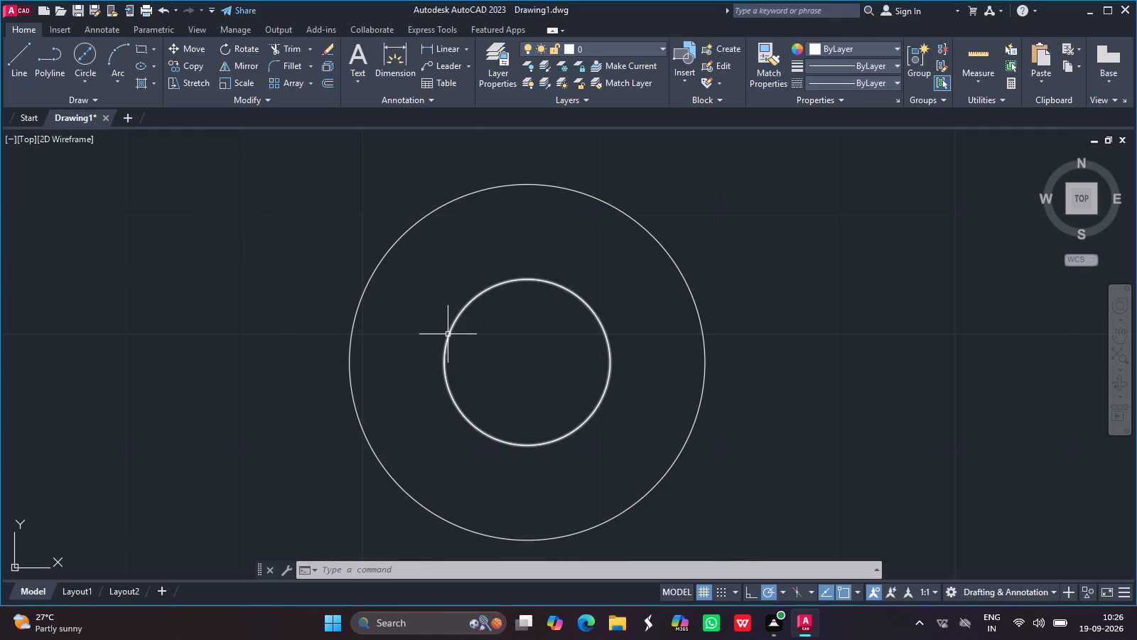
Draw a vertical centre line about 35 units long through the circles' common centre, extending slightly past the outer circle at both ends.
{"action": "scroll", "coordinate": [448, 334], "scroll_direction": "down", "scroll_amount": 1, "text": "ctrl"}
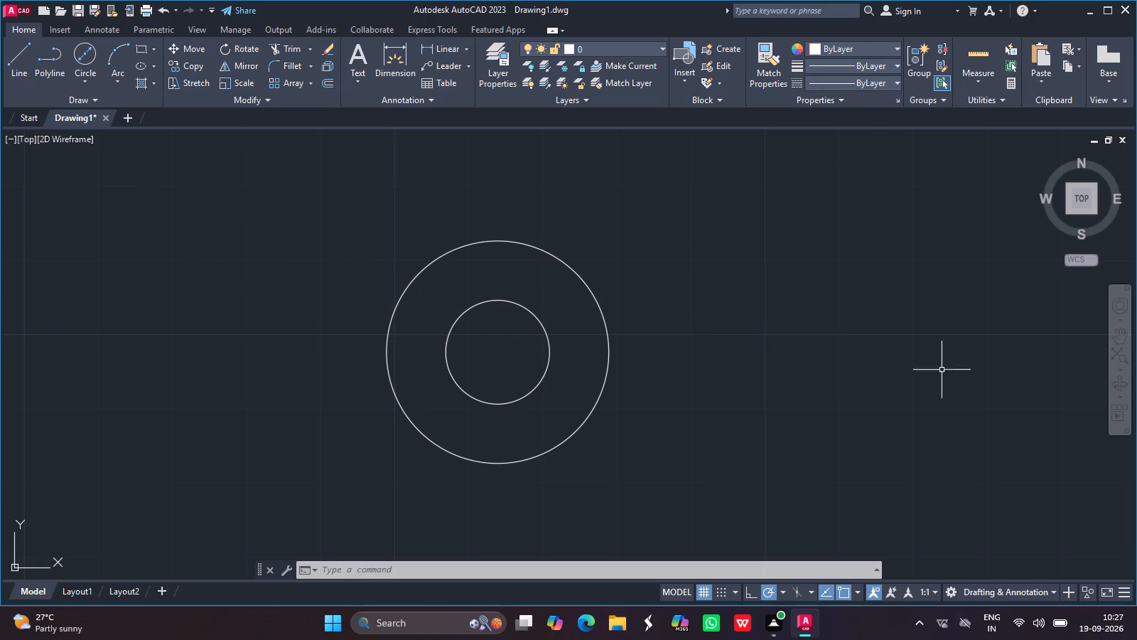
{"action": "left_click", "coordinate": [1116, 338]}
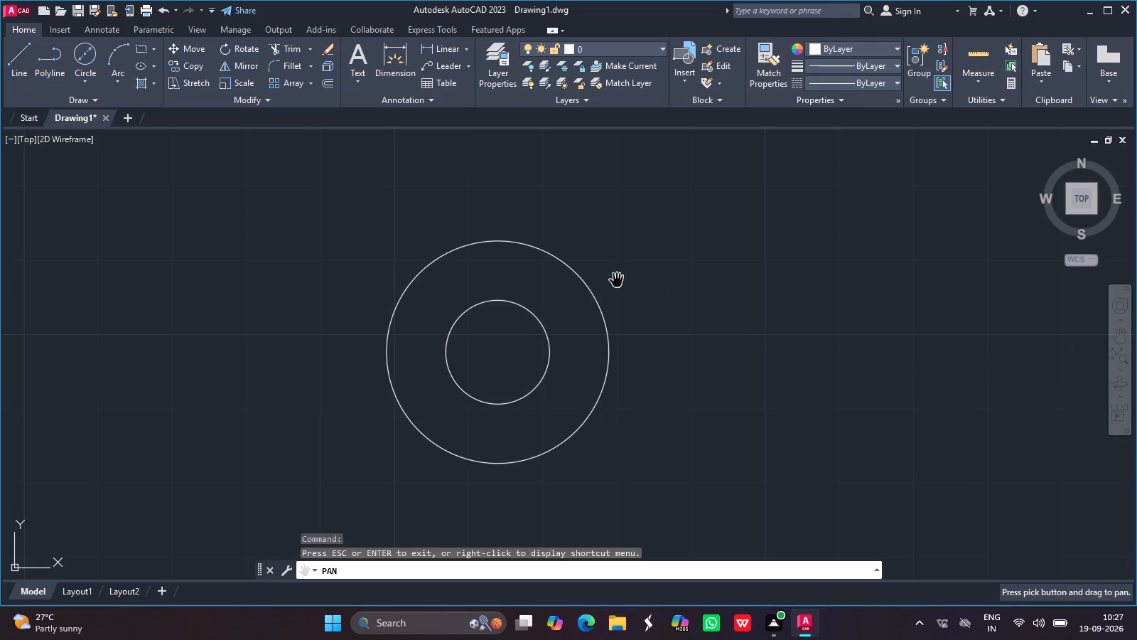
{"action": "left_click_drag", "start_coordinate": [534, 323], "coordinate": [541, 360]}
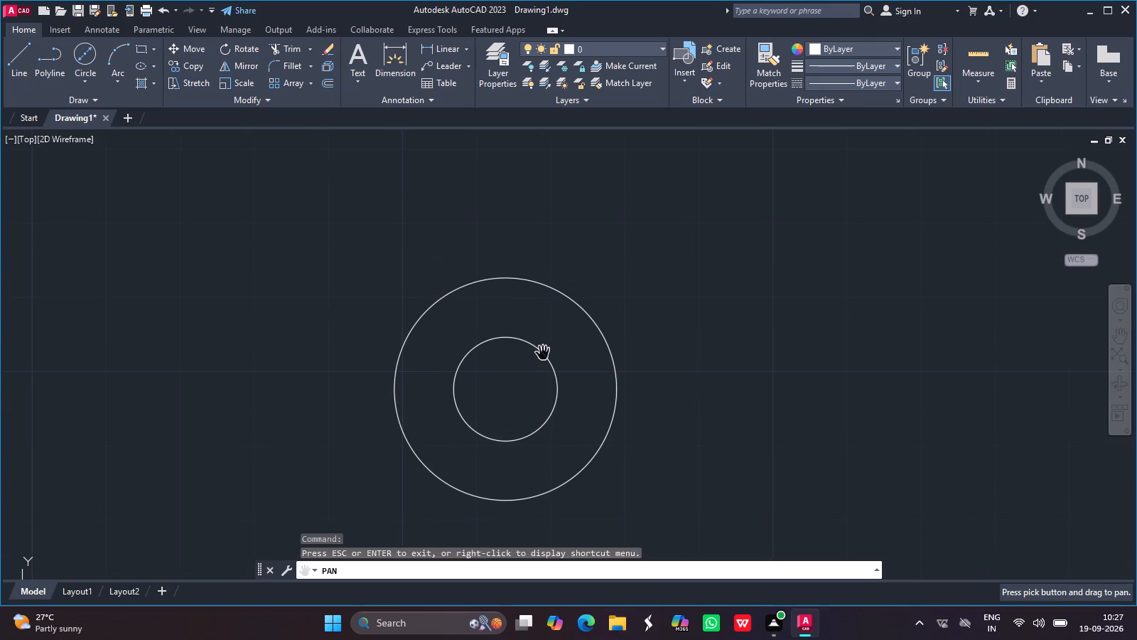
{"action": "scroll", "coordinate": [514, 417], "scroll_direction": "down", "scroll_amount": 1, "text": "ctrl"}
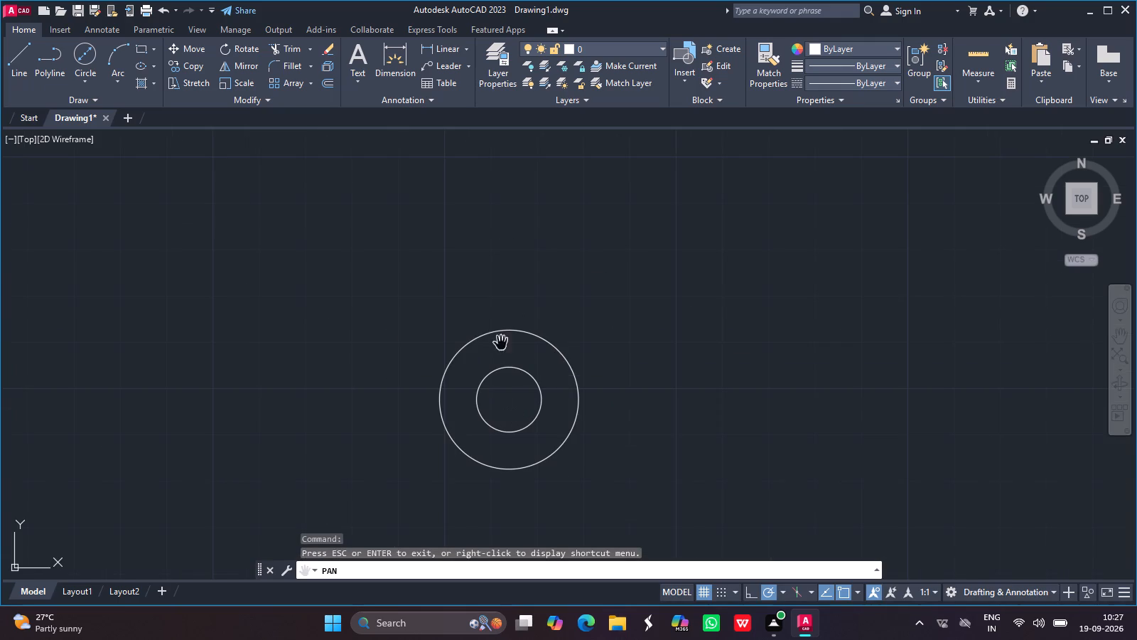
{"action": "key", "text": "Escape"}
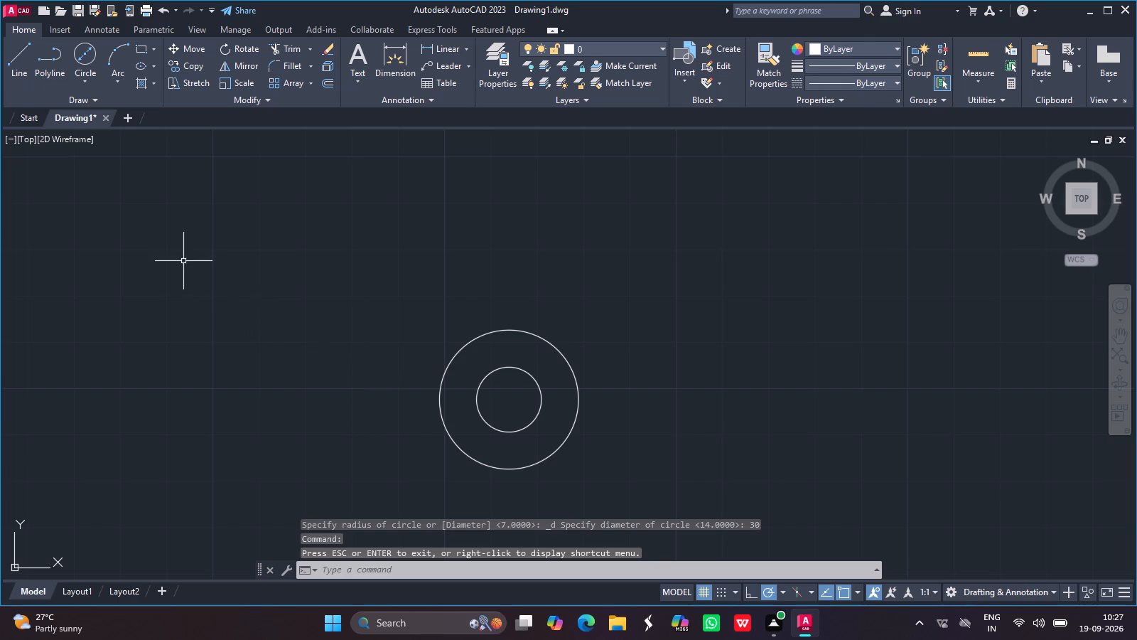
{"action": "left_click", "coordinate": [18, 60]}
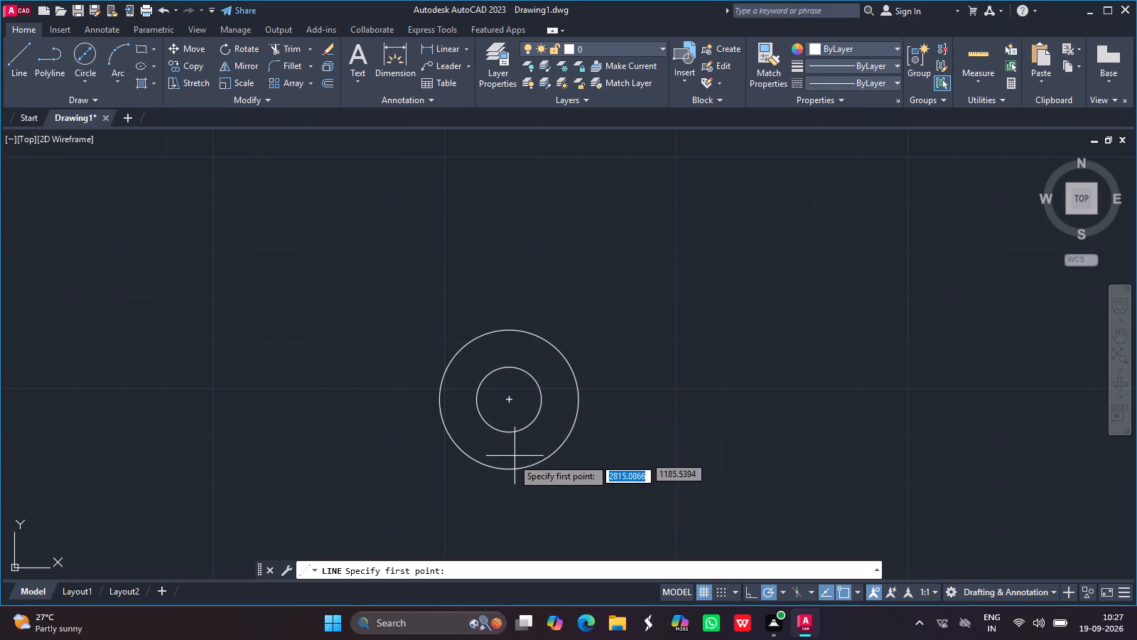
{"action": "left_click_drag", "start_coordinate": [508, 481], "coordinate": [500, 403]}
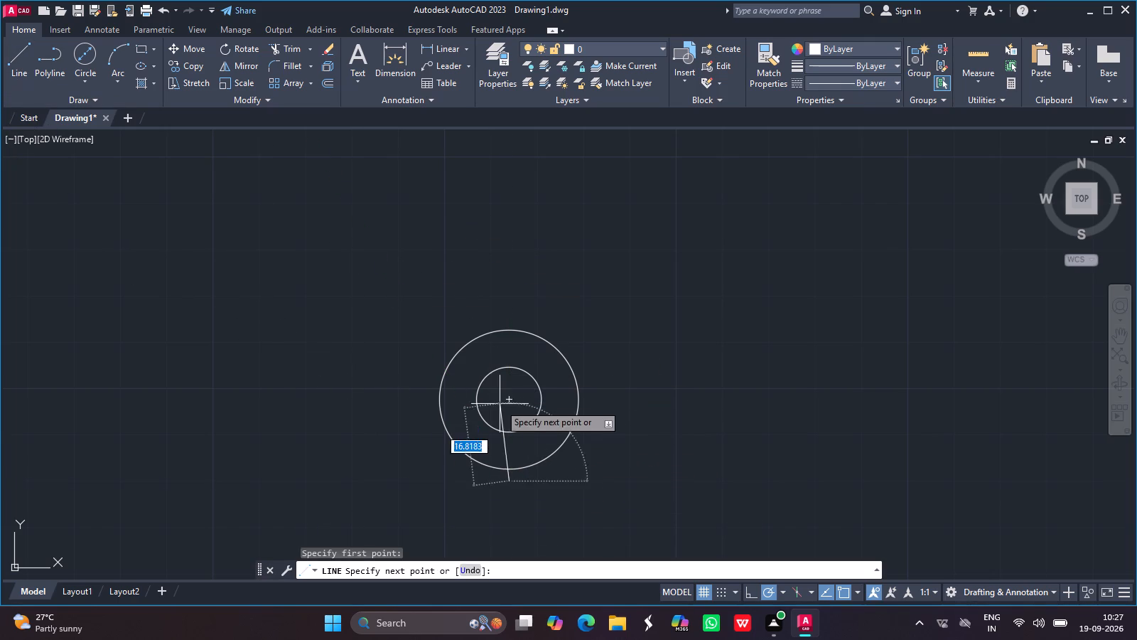
{"action": "left_click_drag", "start_coordinate": [500, 403], "coordinate": [505, 375]}
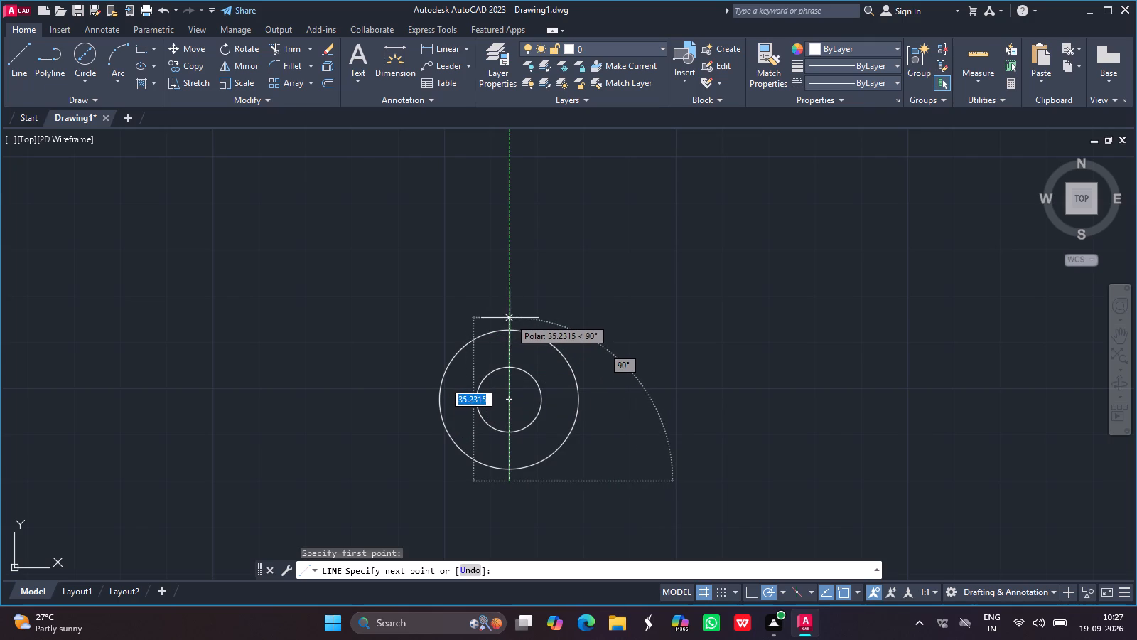
{"action": "left_click", "coordinate": [510, 318]}
{"action": "key", "text": "Return"}
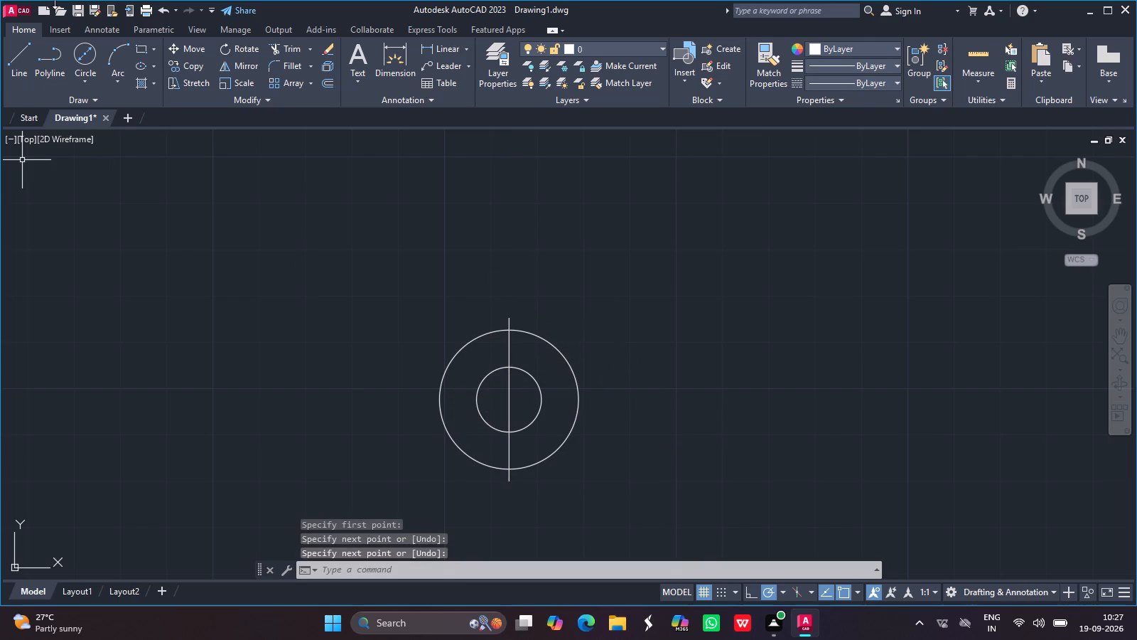
Draw a horizontal centre line about 36.5 units long through the circles' centre, extending slightly past the outer circle on both sides.
{"action": "left_click", "coordinate": [28, 59]}
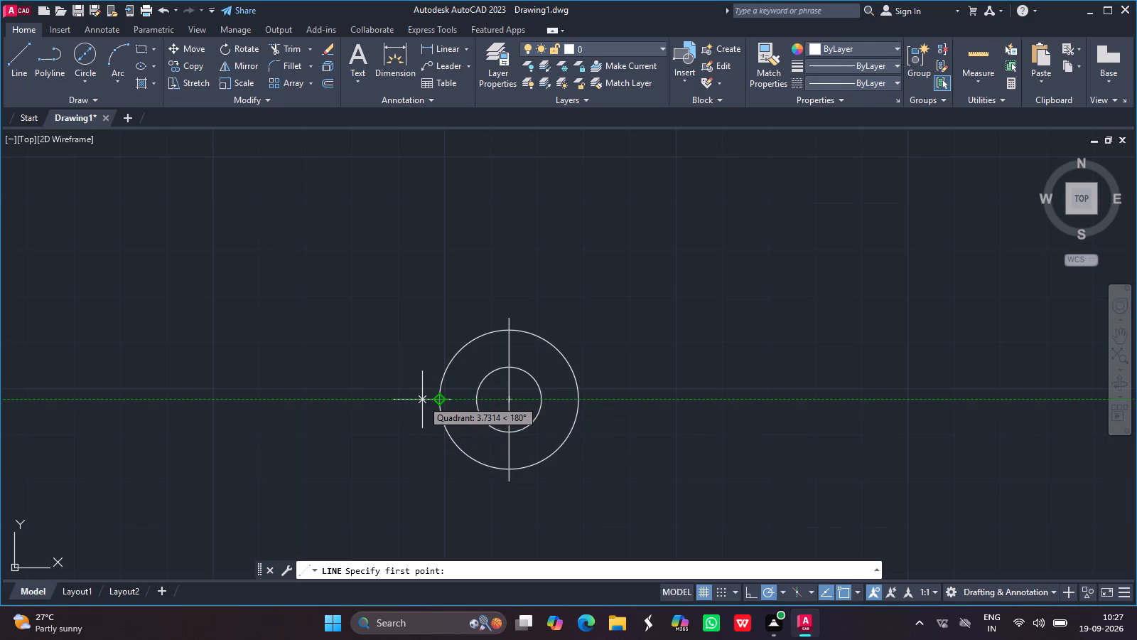
{"action": "left_click_drag", "start_coordinate": [422, 400], "coordinate": [567, 393]}
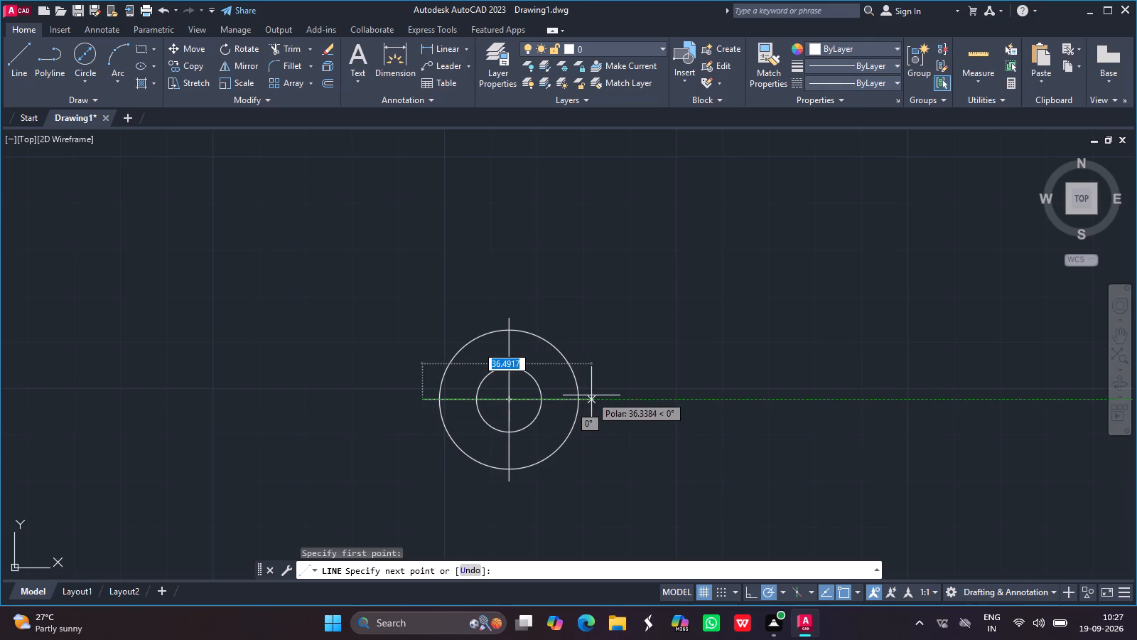
{"action": "left_click", "coordinate": [593, 395]}
{"action": "key", "text": "Return"}
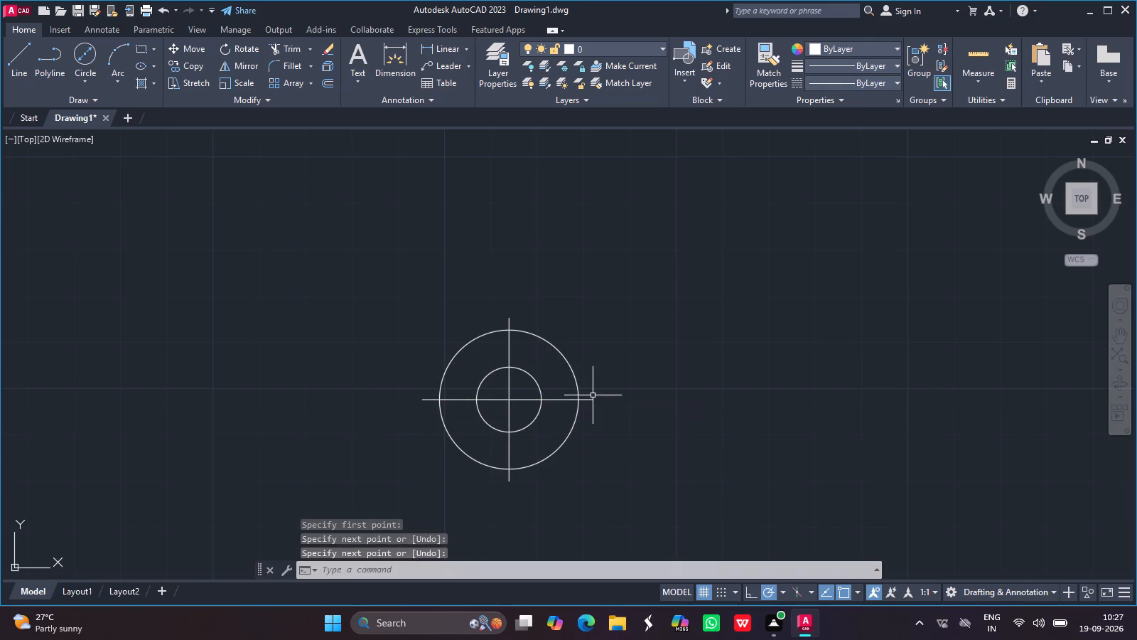
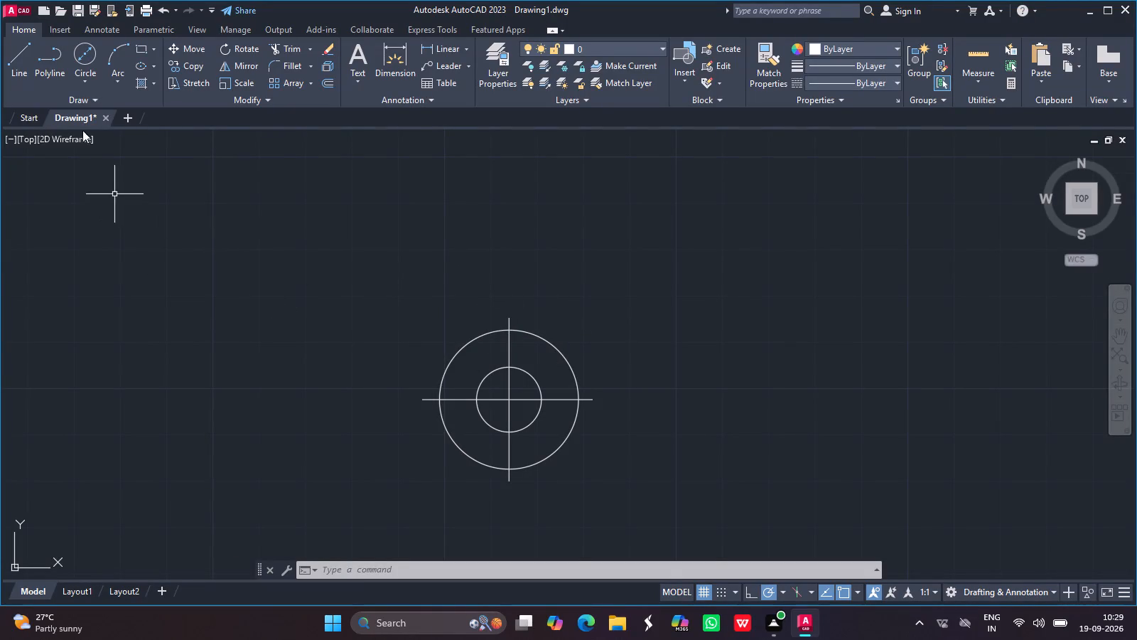
Draw a vertical line 75 units long upward from the common centre of the two concentric circles.
{"action": "left_click", "coordinate": [24, 55]}
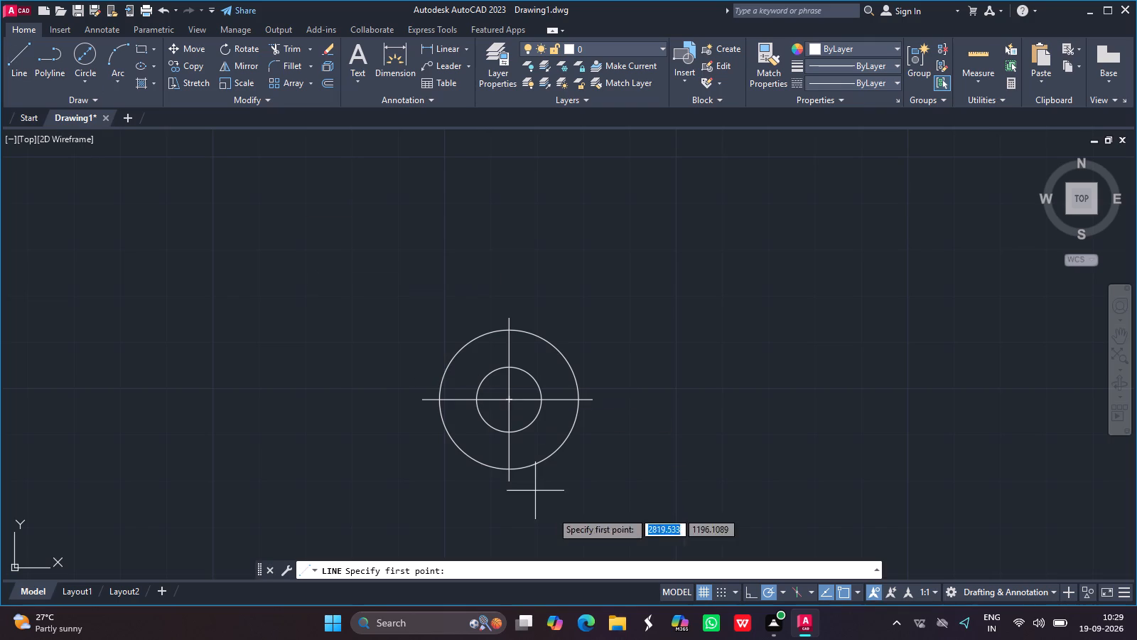
{"action": "left_click", "coordinate": [510, 395]}
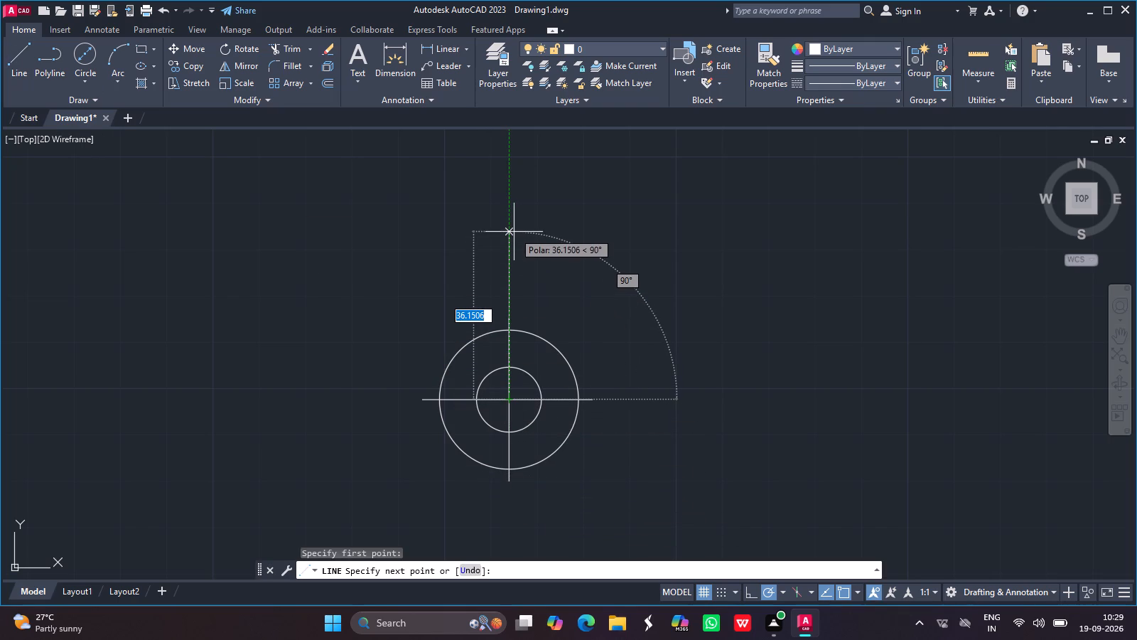
{"action": "type", "text": "75"}
{"action": "key", "text": "Return"}
{"action": "key", "text": "Return"}
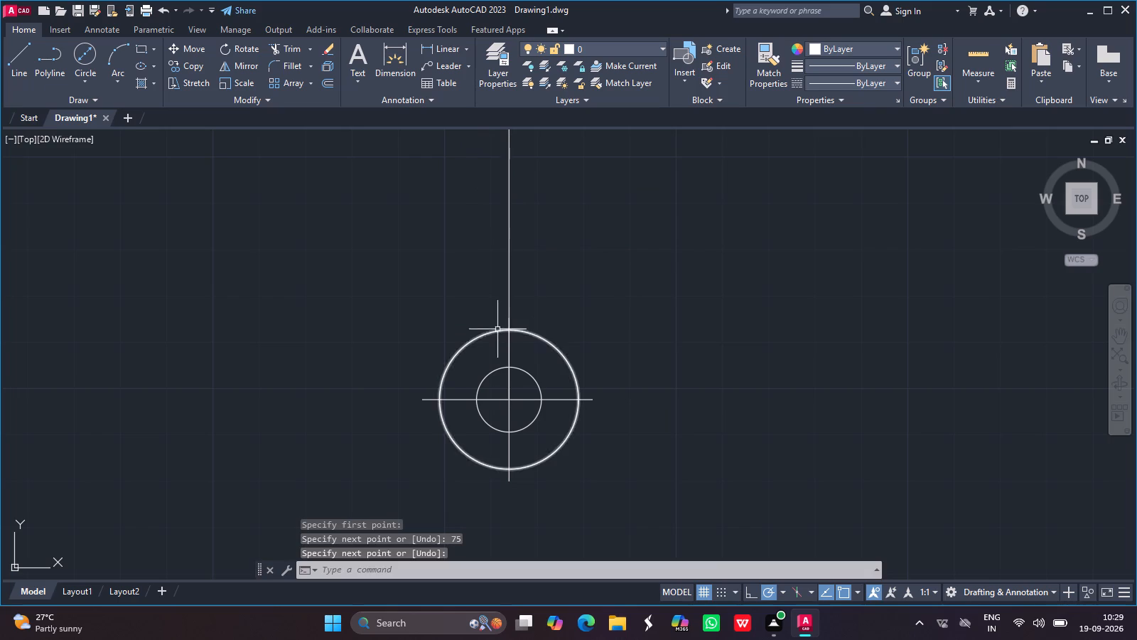
Draw a circle with a diameter of 80 centred on the upper end of the 75-unit vertical line.
{"action": "left_click", "coordinate": [1121, 333]}
{"action": "left_click_drag", "start_coordinate": [516, 257], "coordinate": [514, 363]}
{"action": "scroll", "coordinate": [514, 363], "scroll_direction": "down", "scroll_amount": 1, "text": "ctrl"}
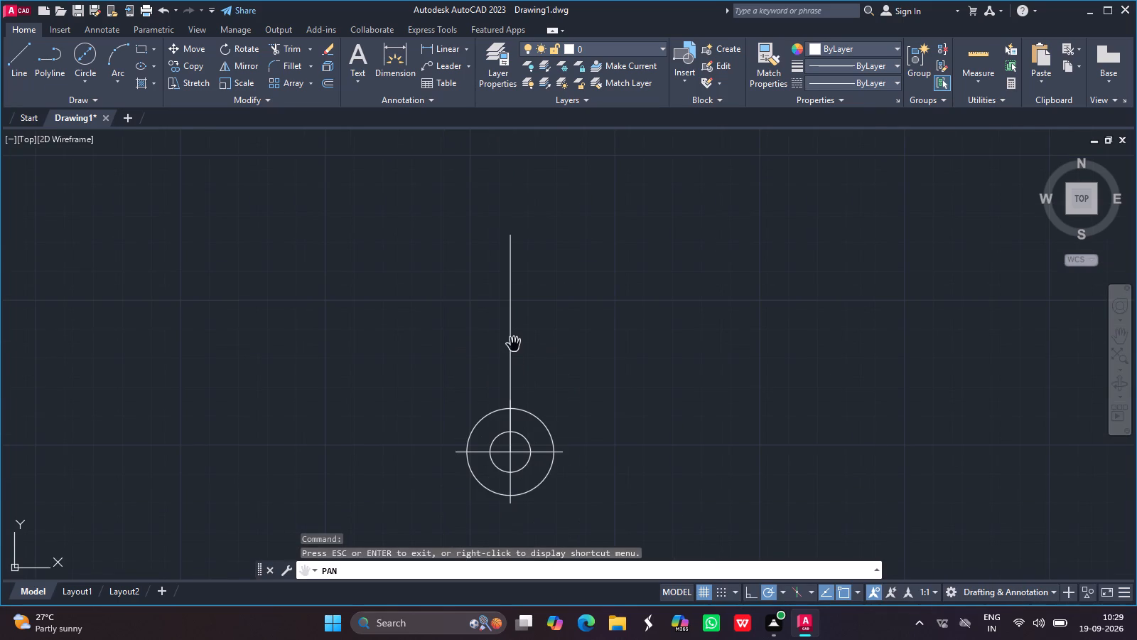
{"action": "key", "text": "Escape"}
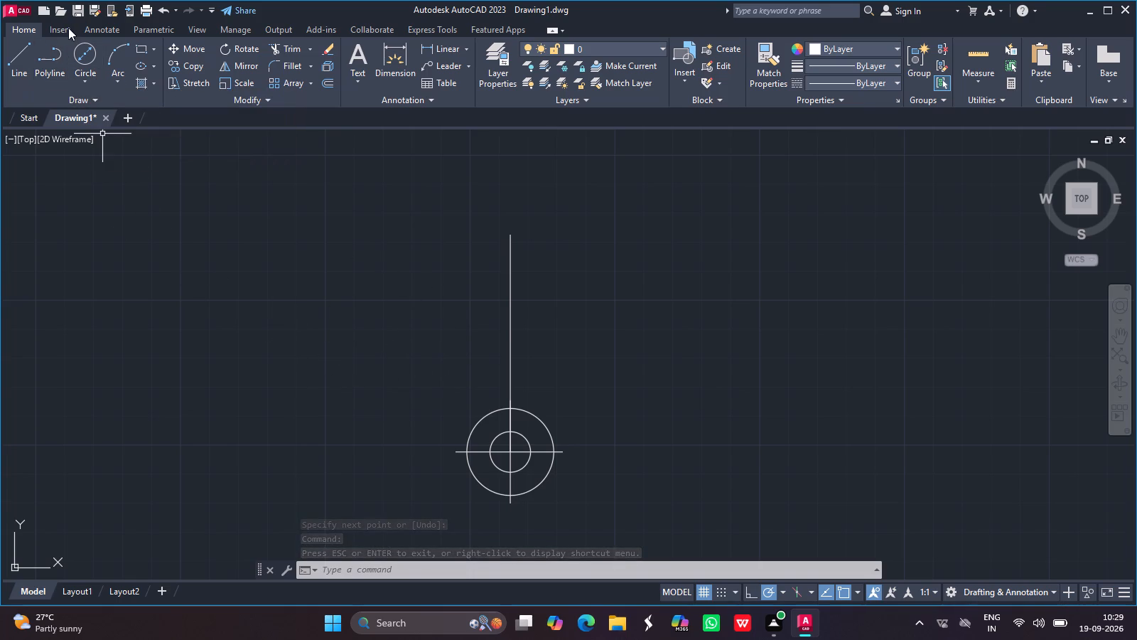
{"action": "left_click", "coordinate": [85, 56]}
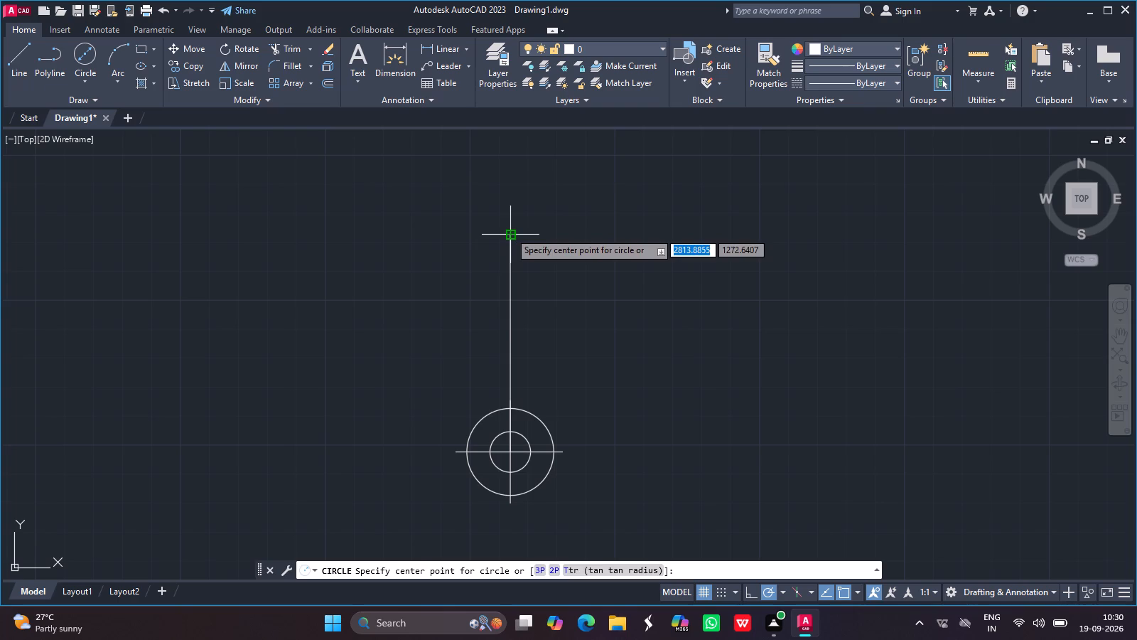
{"action": "left_click_drag", "start_coordinate": [510, 232], "coordinate": [465, 156]}
{"action": "type", "text": "80"}
{"action": "key", "text": "Return"}
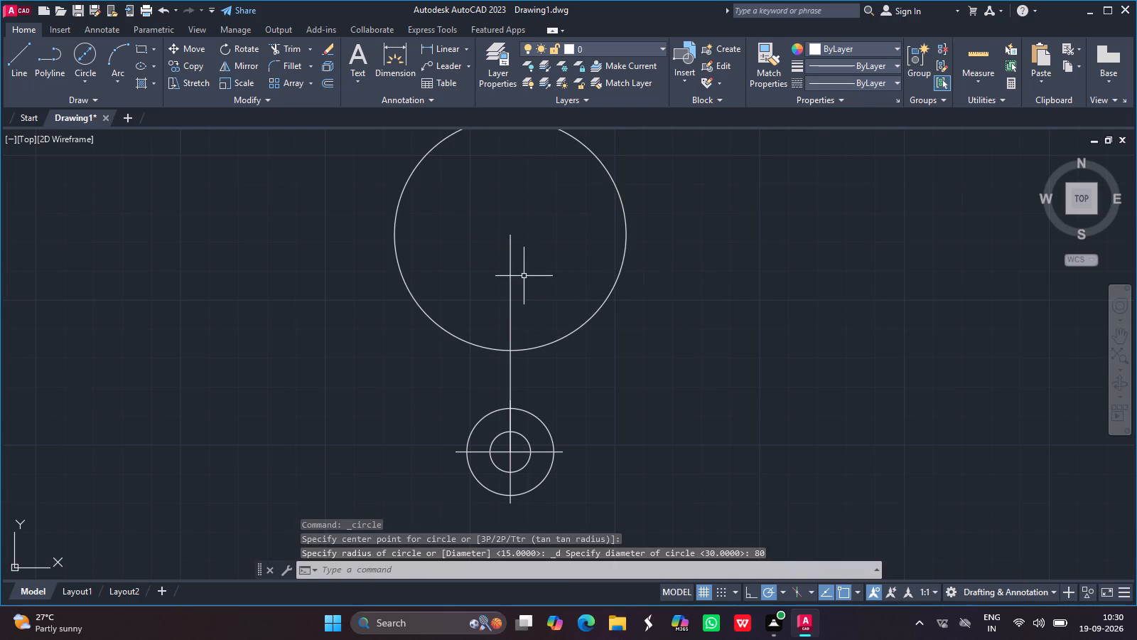
Draw a horizontal centre line from the 80-diameter circle's centre leftward, ending slightly outside the circle.
{"action": "left_click", "coordinate": [26, 55]}
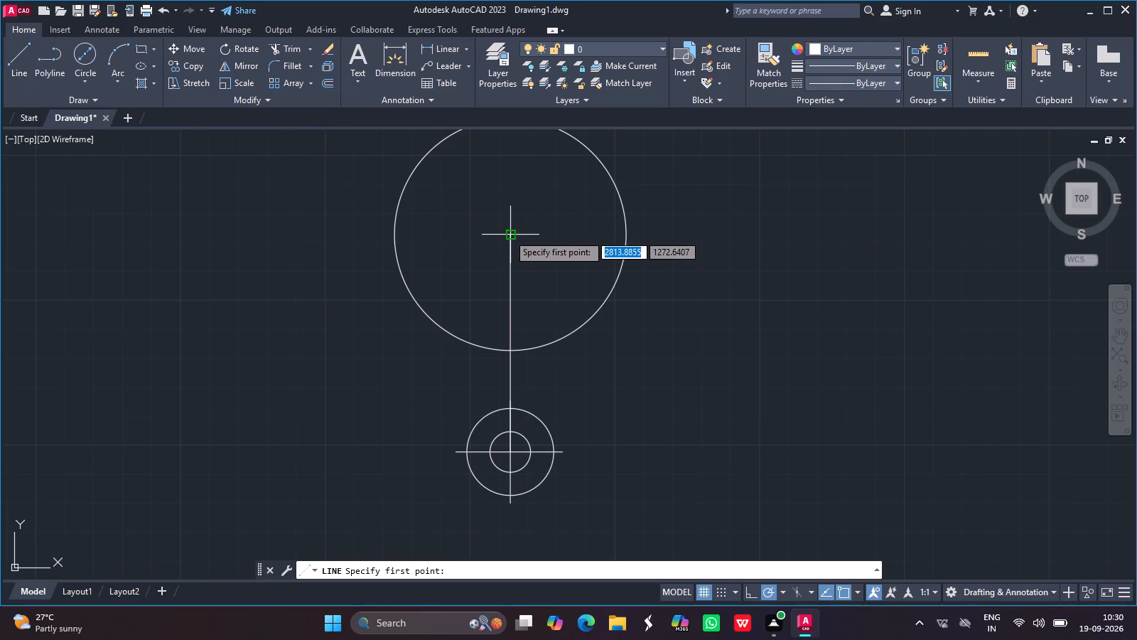
{"action": "left_click_drag", "start_coordinate": [510, 234], "coordinate": [354, 232]}
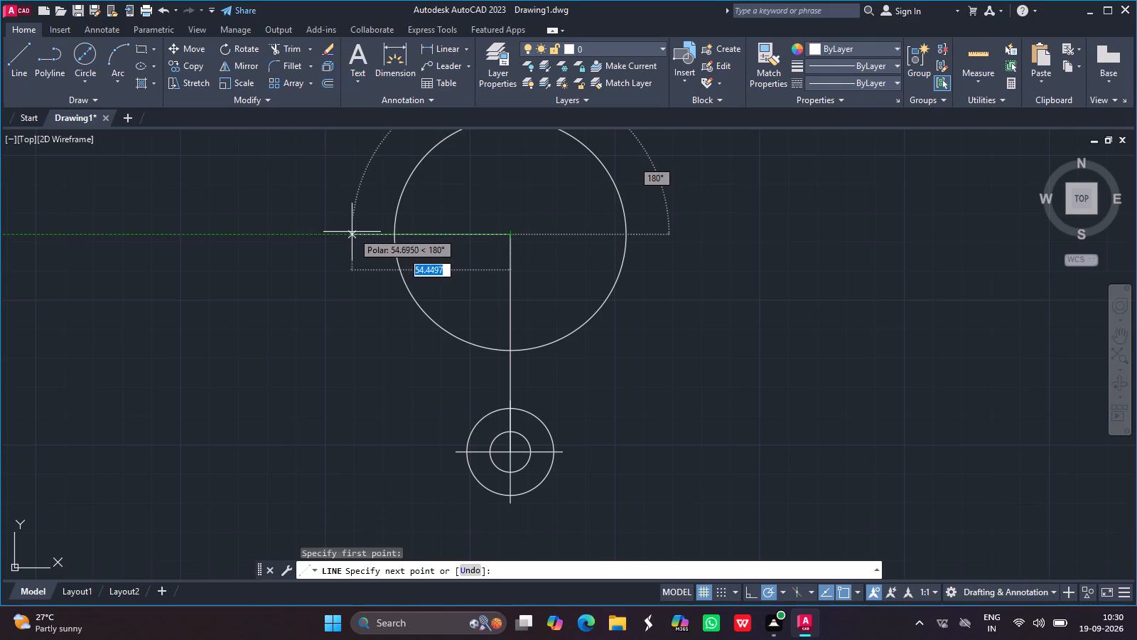
{"action": "left_click_drag", "start_coordinate": [354, 232], "coordinate": [372, 233]}
{"action": "left_click", "coordinate": [372, 233]}
{"action": "key", "text": "Return"}
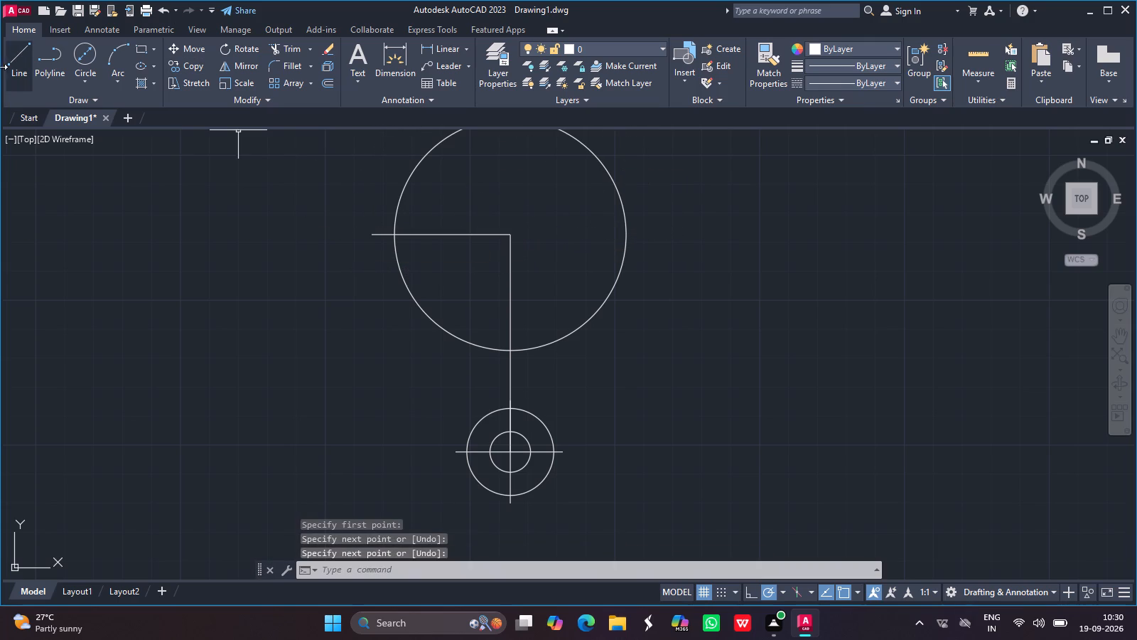
Draw a horizontal centre line about 47 units long from the 80-diameter circle's centre rightward, ending slightly outside the circle.
{"action": "left_click", "coordinate": [14, 63]}
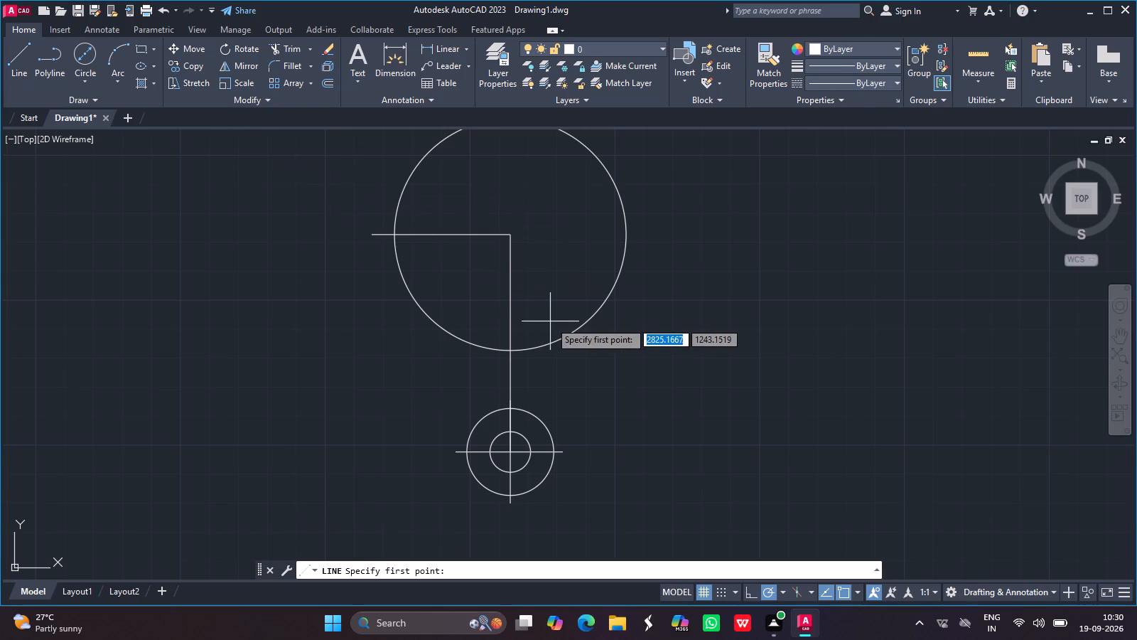
{"action": "left_click_drag", "start_coordinate": [510, 238], "coordinate": [533, 235]}
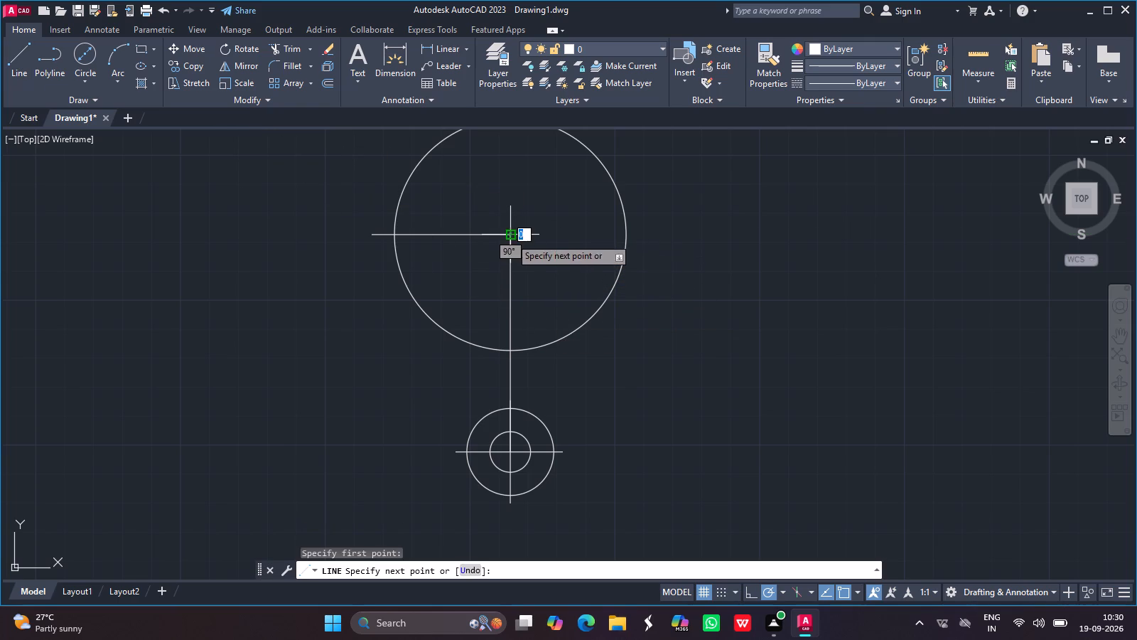
{"action": "left_click_drag", "start_coordinate": [533, 235], "coordinate": [634, 235]}
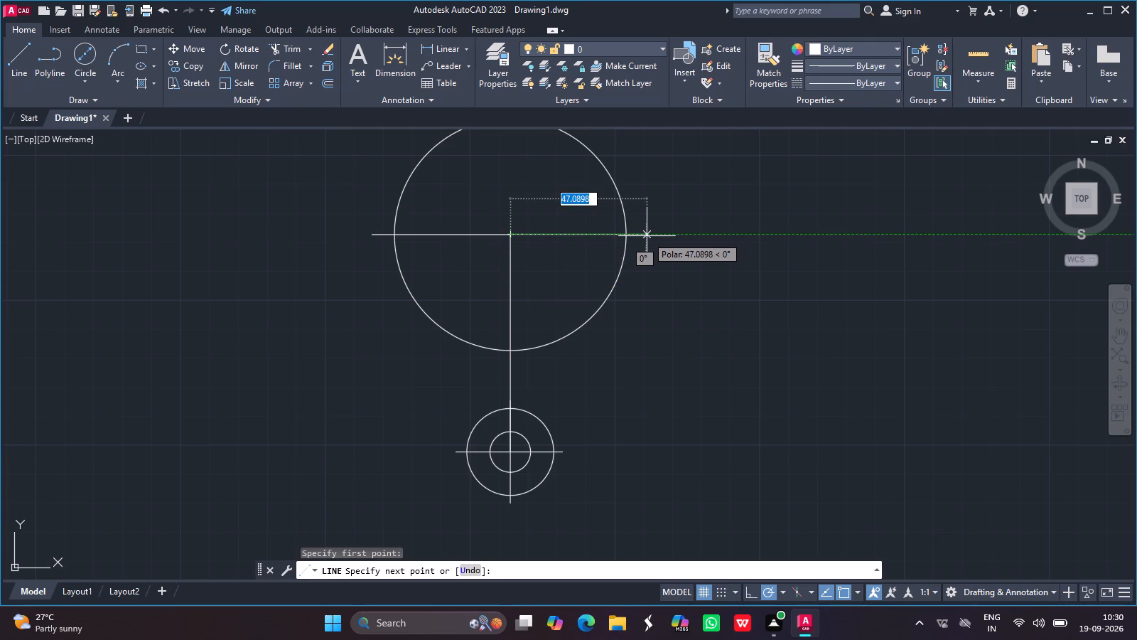
{"action": "left_click", "coordinate": [647, 236]}
{"action": "key", "text": "Return"}
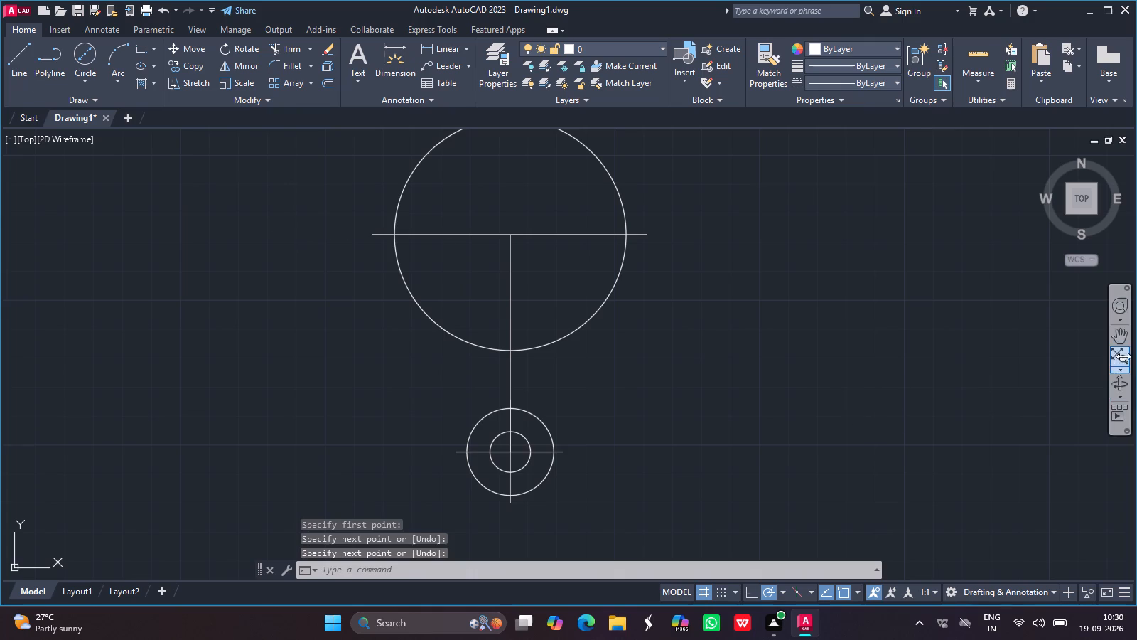
Draw a vertical centre line from the 80-diameter circle's centre upward, ending slightly above the circle.
{"action": "left_click", "coordinate": [1124, 338]}
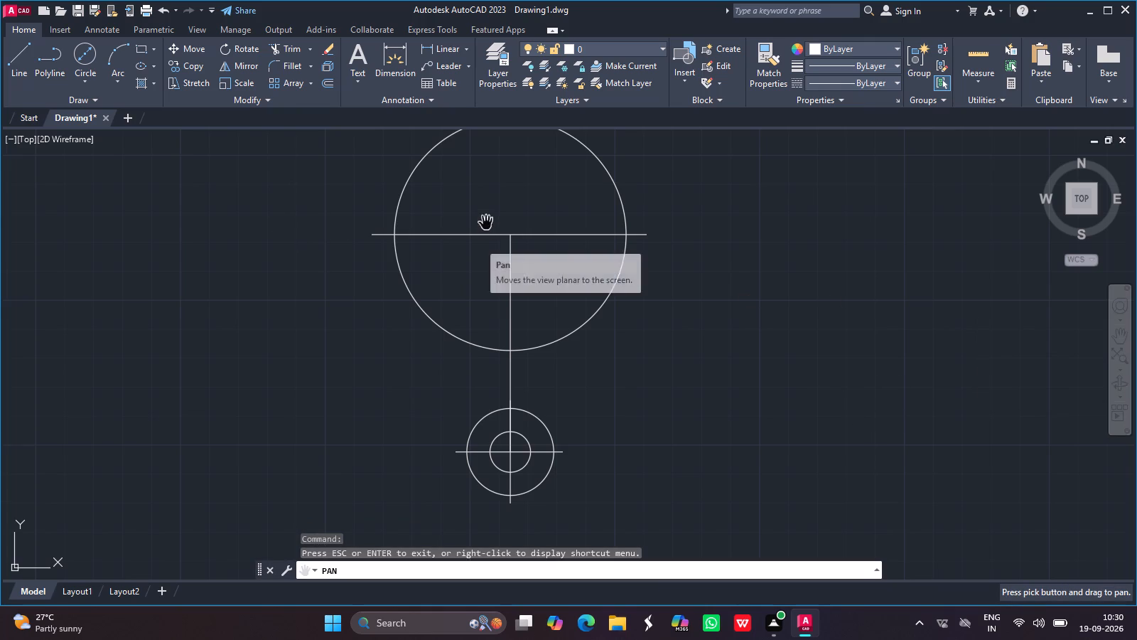
{"action": "left_click_drag", "start_coordinate": [486, 223], "coordinate": [470, 297]}
{"action": "key", "text": "Escape"}
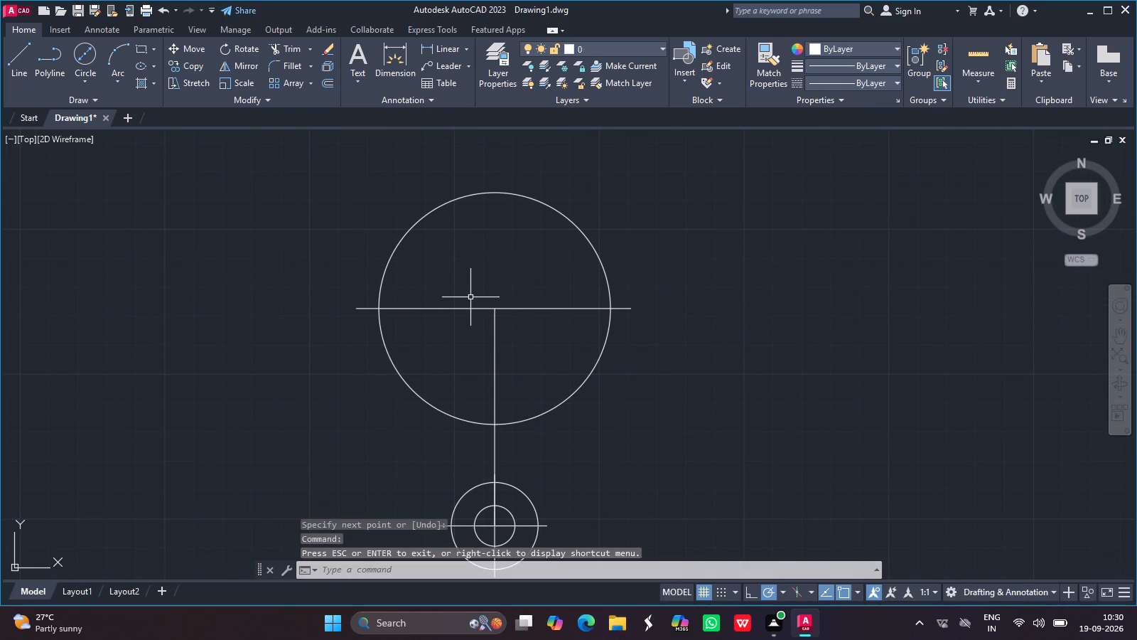
{"action": "left_click", "coordinate": [23, 60]}
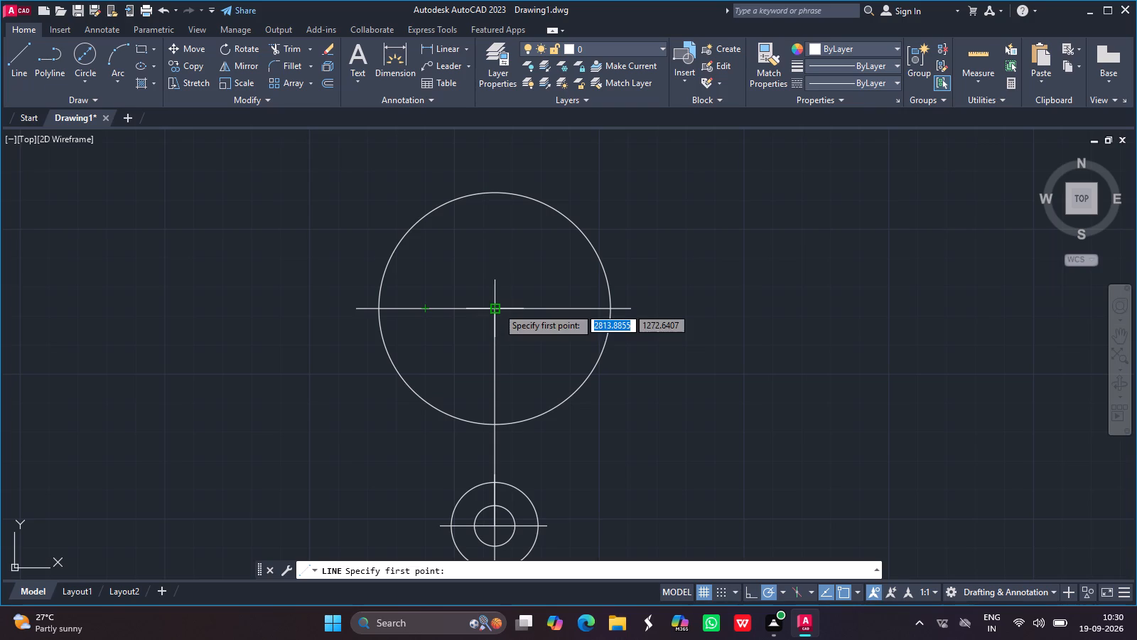
{"action": "left_click_drag", "start_coordinate": [497, 307], "coordinate": [490, 189]}
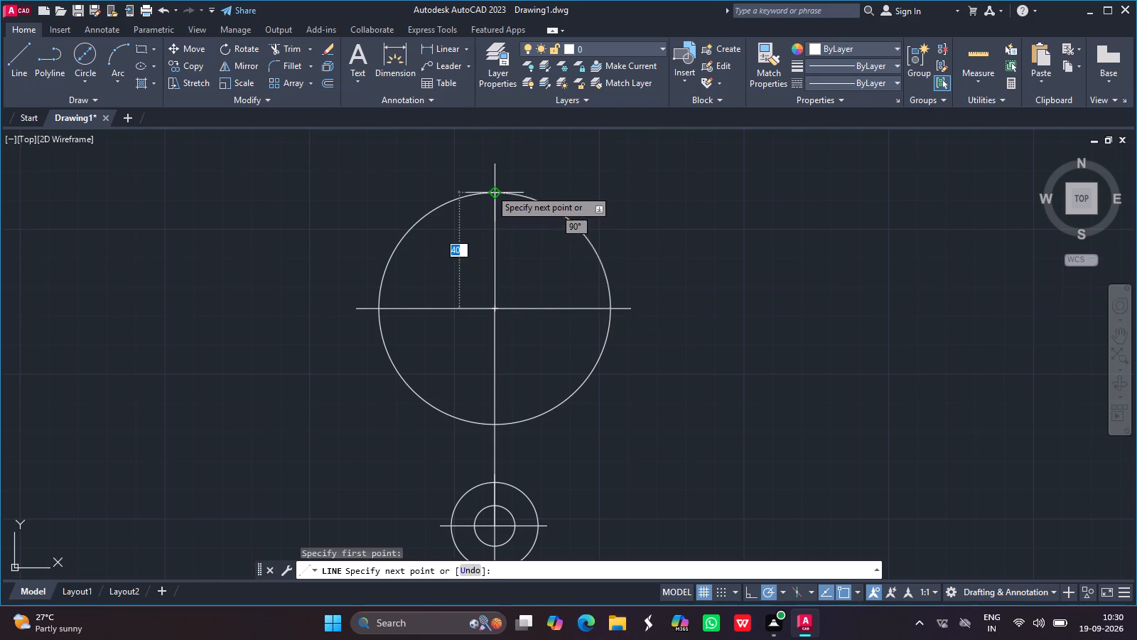
{"action": "left_click_drag", "start_coordinate": [490, 189], "coordinate": [492, 180]}
{"action": "left_click", "coordinate": [492, 180]}
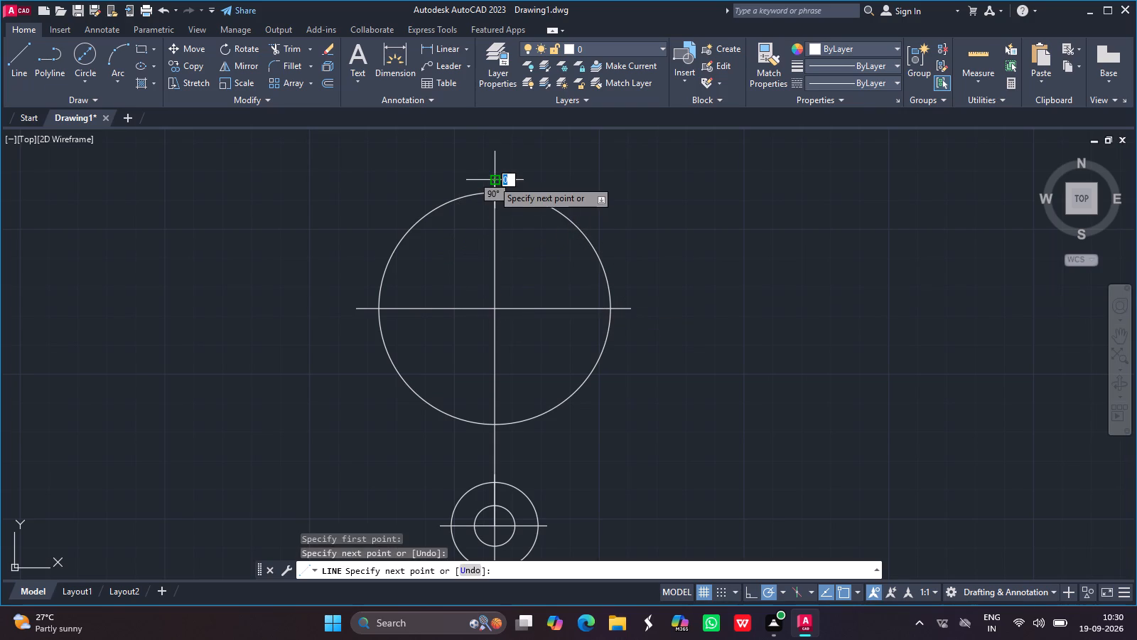
{"action": "key", "text": "Return"}
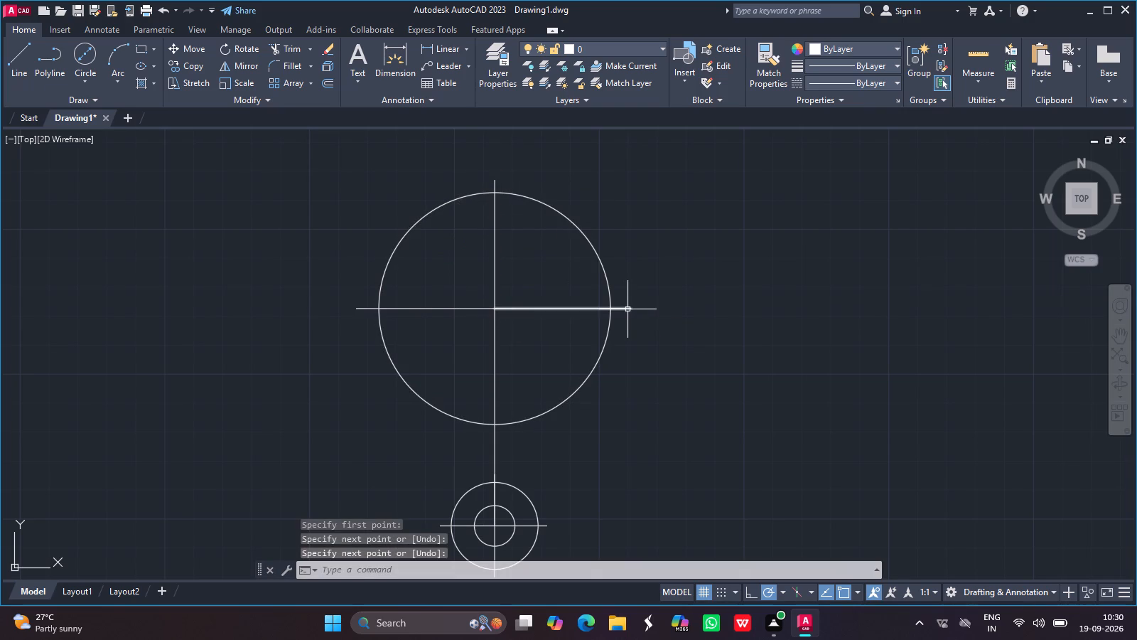
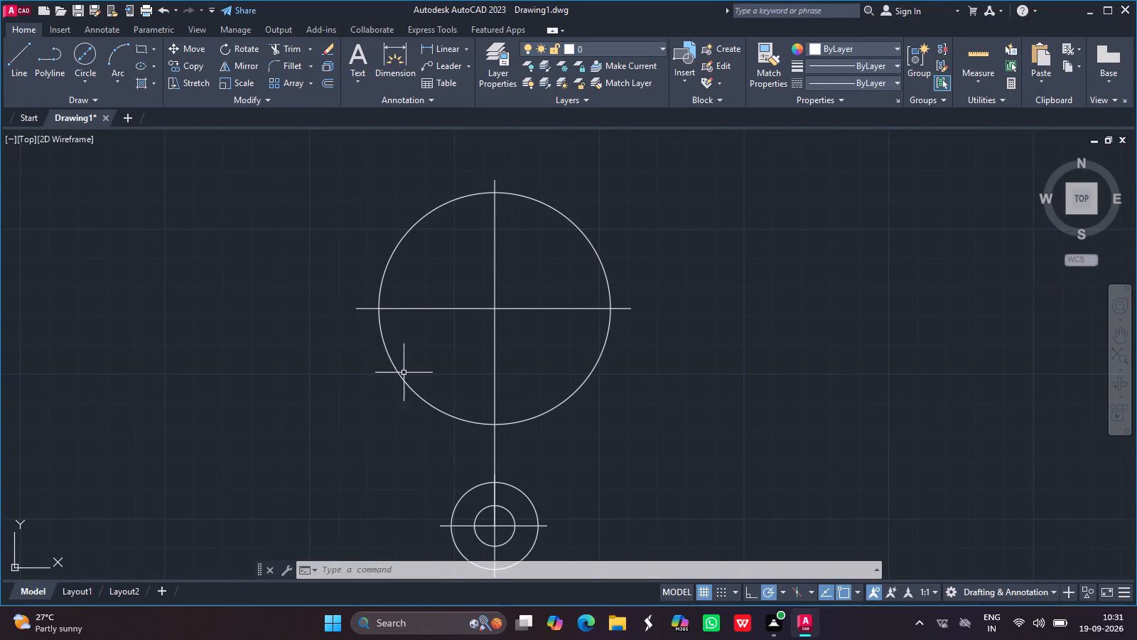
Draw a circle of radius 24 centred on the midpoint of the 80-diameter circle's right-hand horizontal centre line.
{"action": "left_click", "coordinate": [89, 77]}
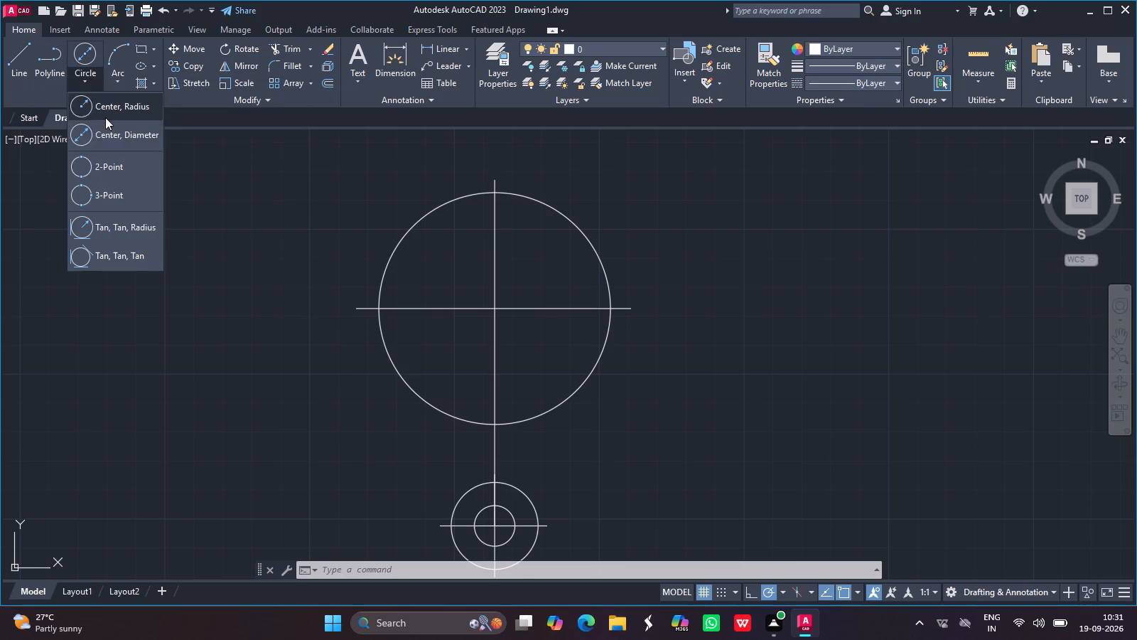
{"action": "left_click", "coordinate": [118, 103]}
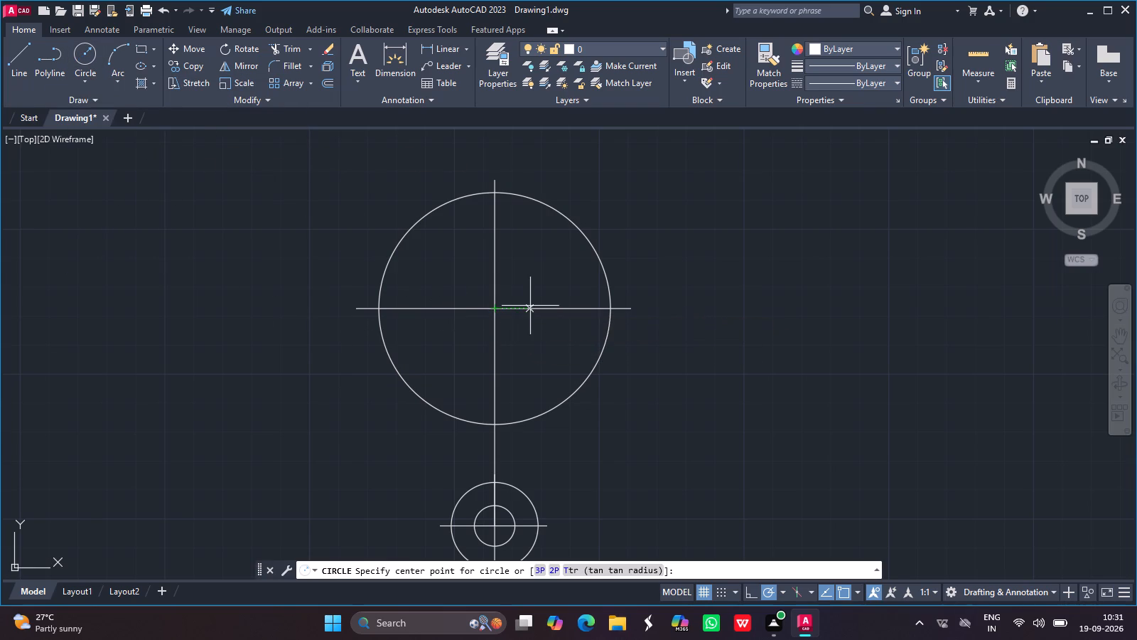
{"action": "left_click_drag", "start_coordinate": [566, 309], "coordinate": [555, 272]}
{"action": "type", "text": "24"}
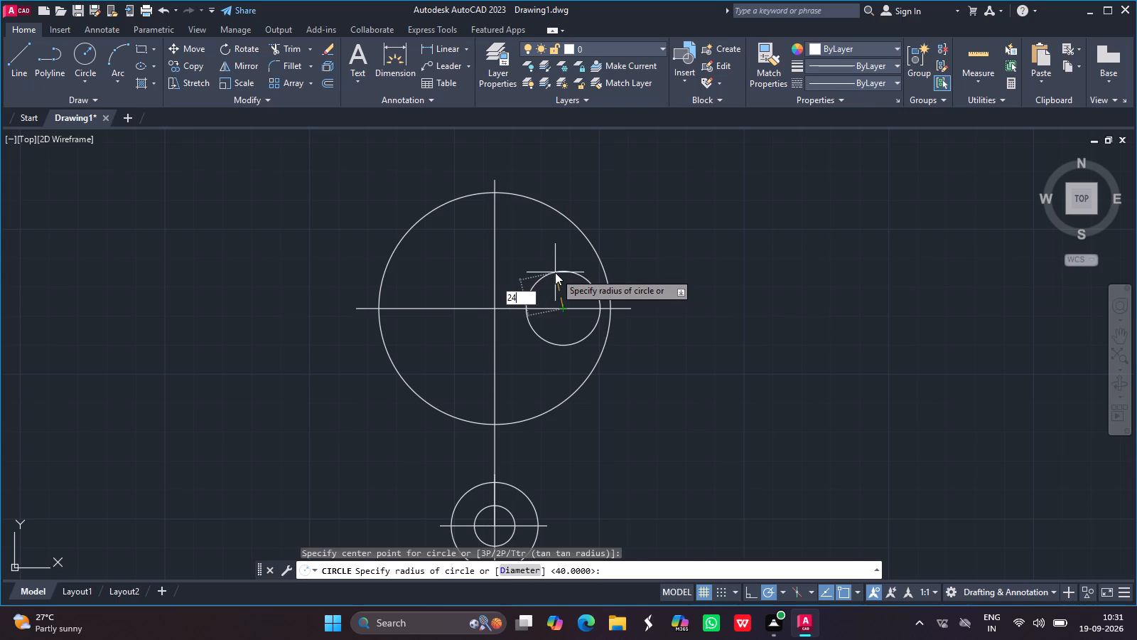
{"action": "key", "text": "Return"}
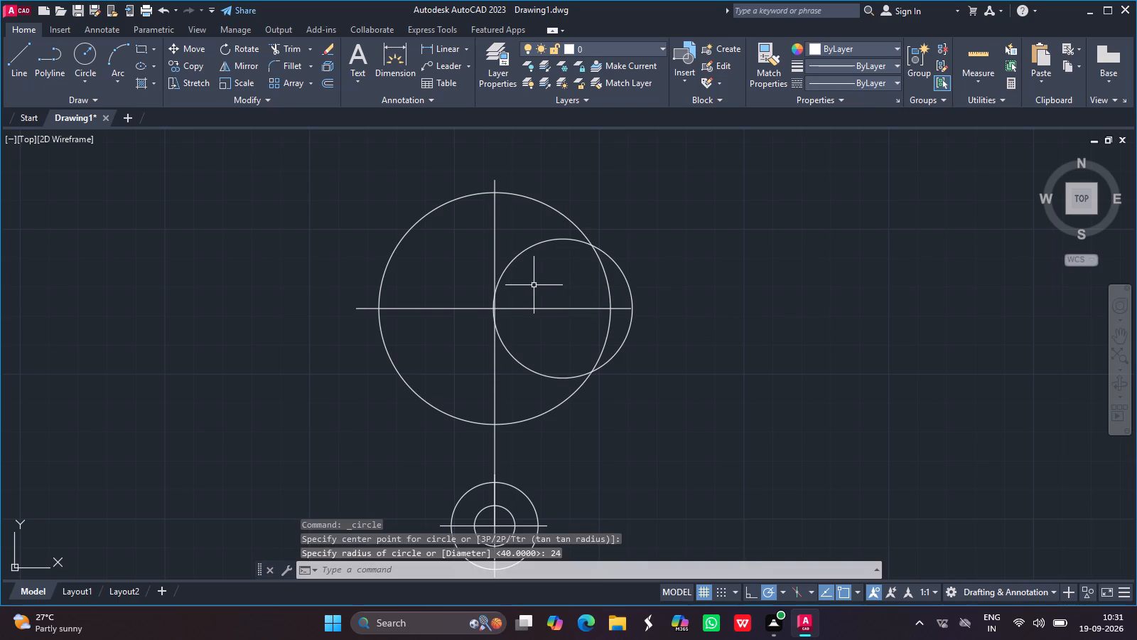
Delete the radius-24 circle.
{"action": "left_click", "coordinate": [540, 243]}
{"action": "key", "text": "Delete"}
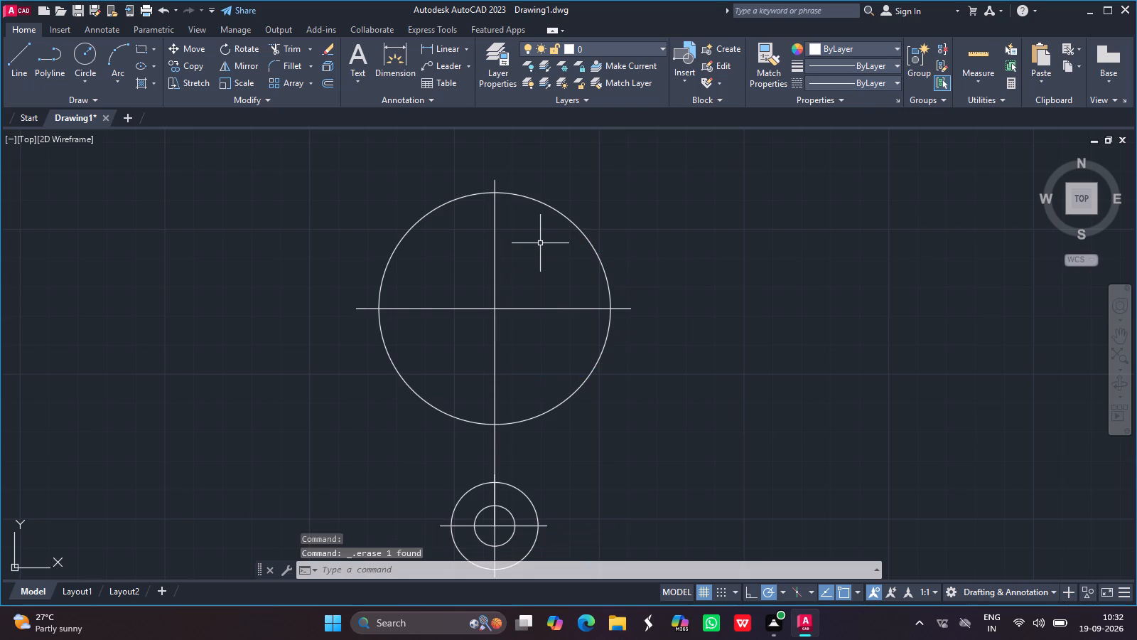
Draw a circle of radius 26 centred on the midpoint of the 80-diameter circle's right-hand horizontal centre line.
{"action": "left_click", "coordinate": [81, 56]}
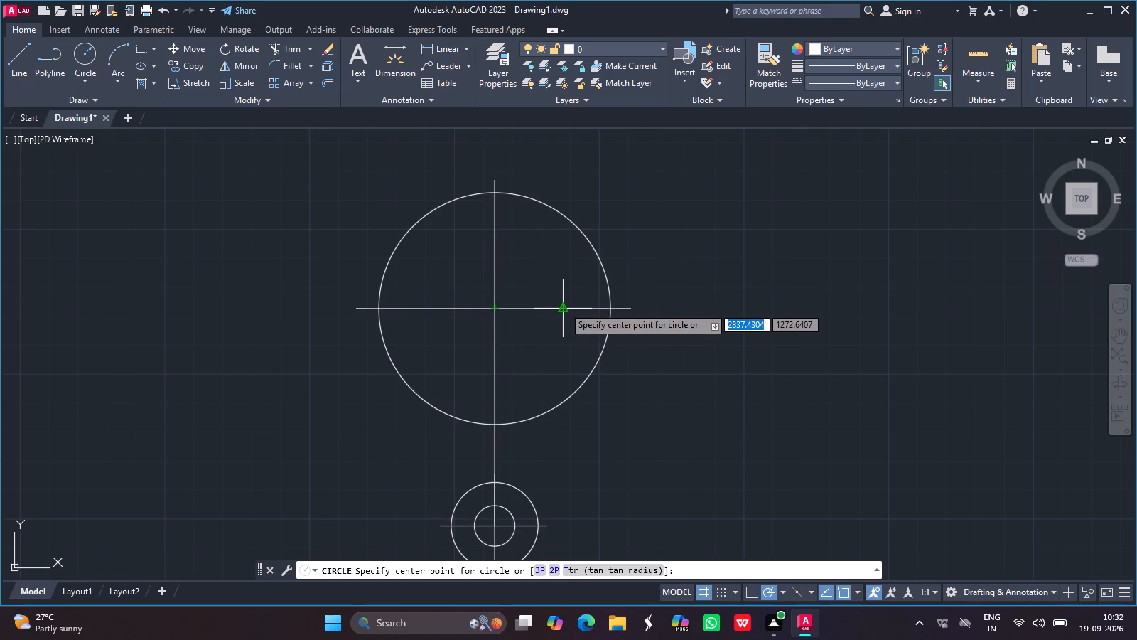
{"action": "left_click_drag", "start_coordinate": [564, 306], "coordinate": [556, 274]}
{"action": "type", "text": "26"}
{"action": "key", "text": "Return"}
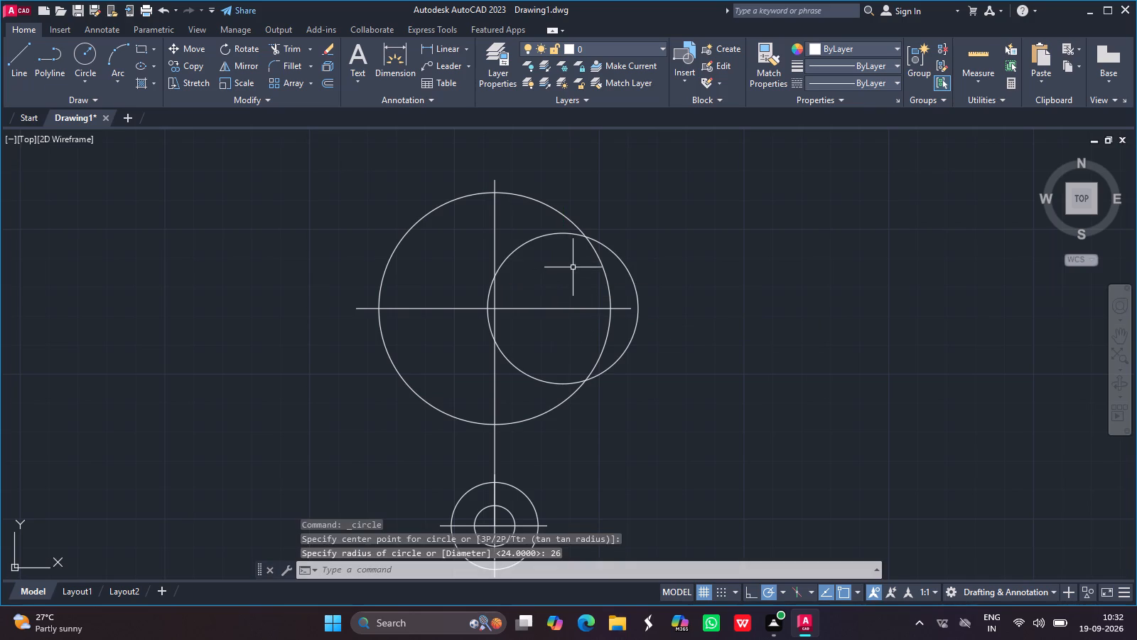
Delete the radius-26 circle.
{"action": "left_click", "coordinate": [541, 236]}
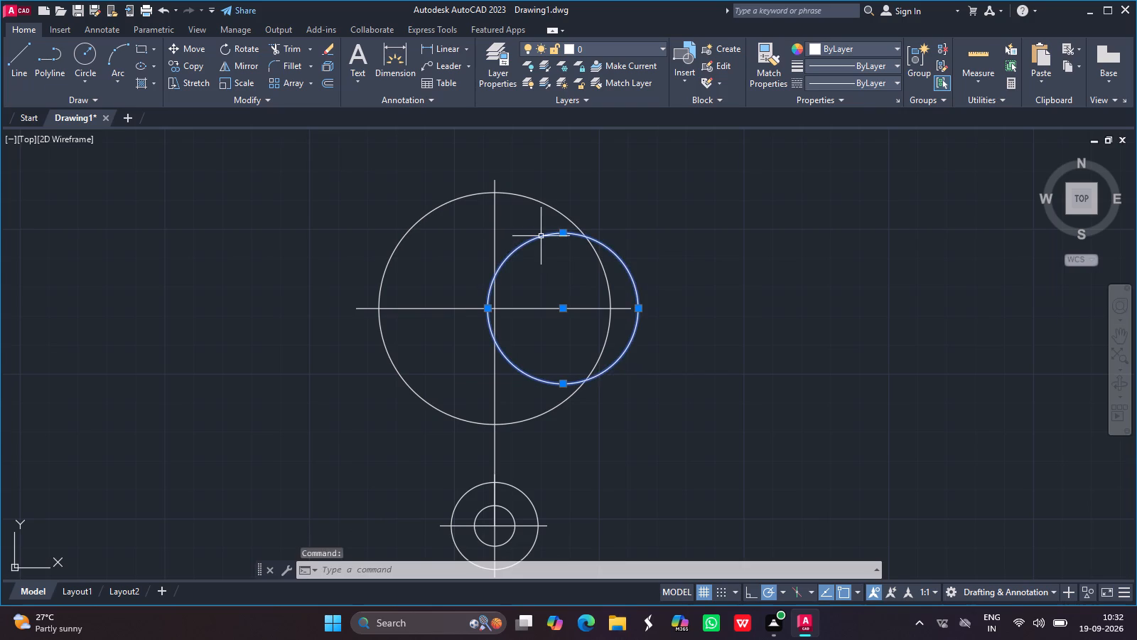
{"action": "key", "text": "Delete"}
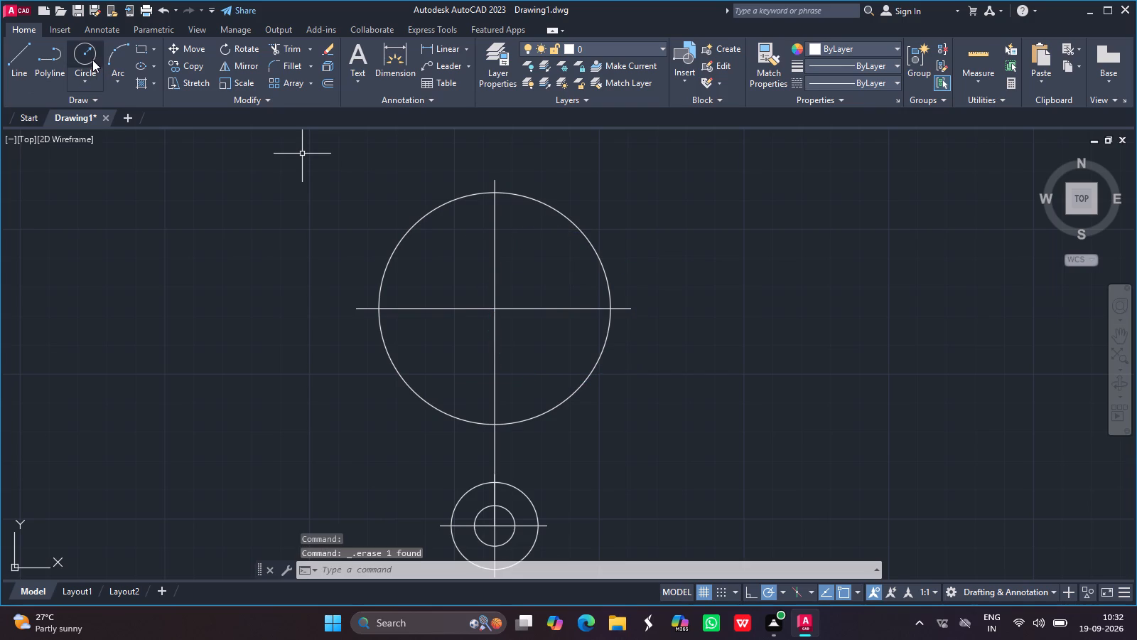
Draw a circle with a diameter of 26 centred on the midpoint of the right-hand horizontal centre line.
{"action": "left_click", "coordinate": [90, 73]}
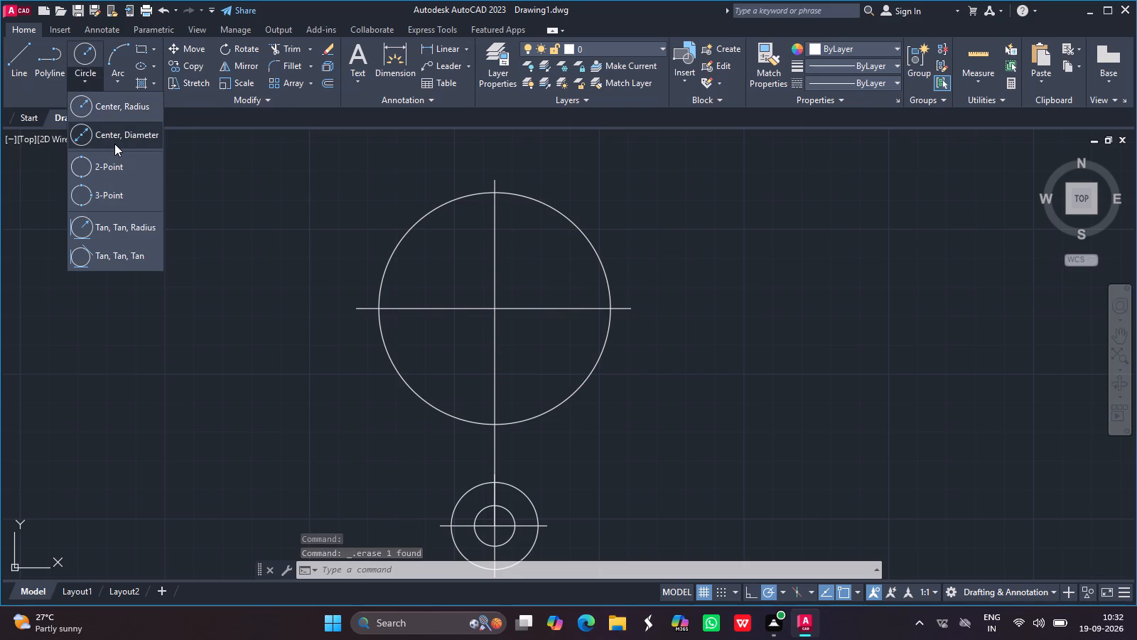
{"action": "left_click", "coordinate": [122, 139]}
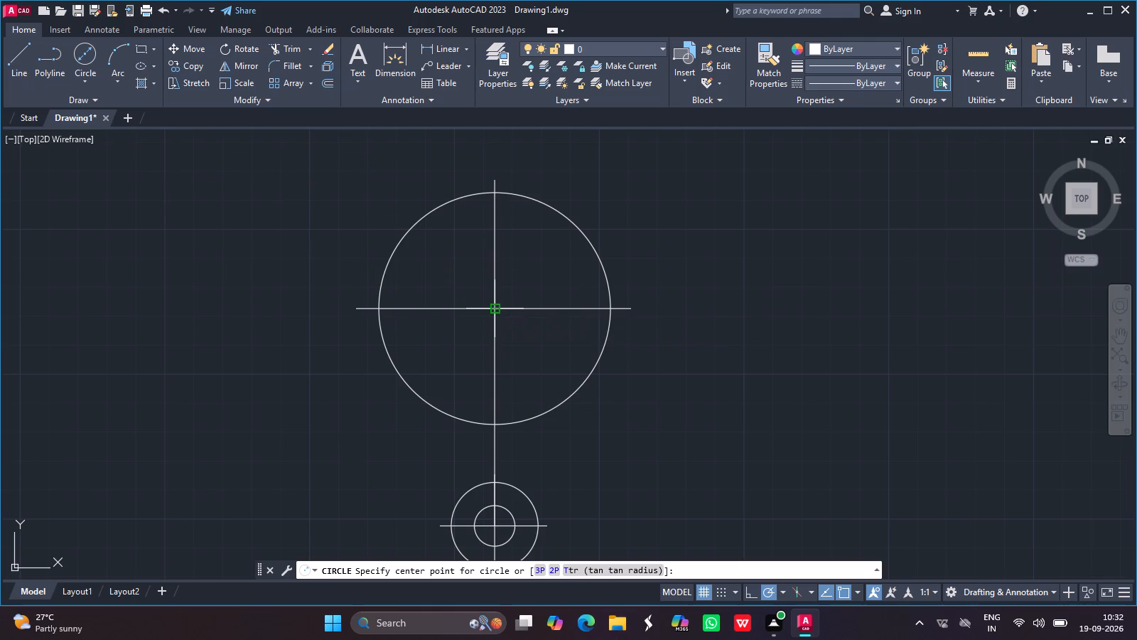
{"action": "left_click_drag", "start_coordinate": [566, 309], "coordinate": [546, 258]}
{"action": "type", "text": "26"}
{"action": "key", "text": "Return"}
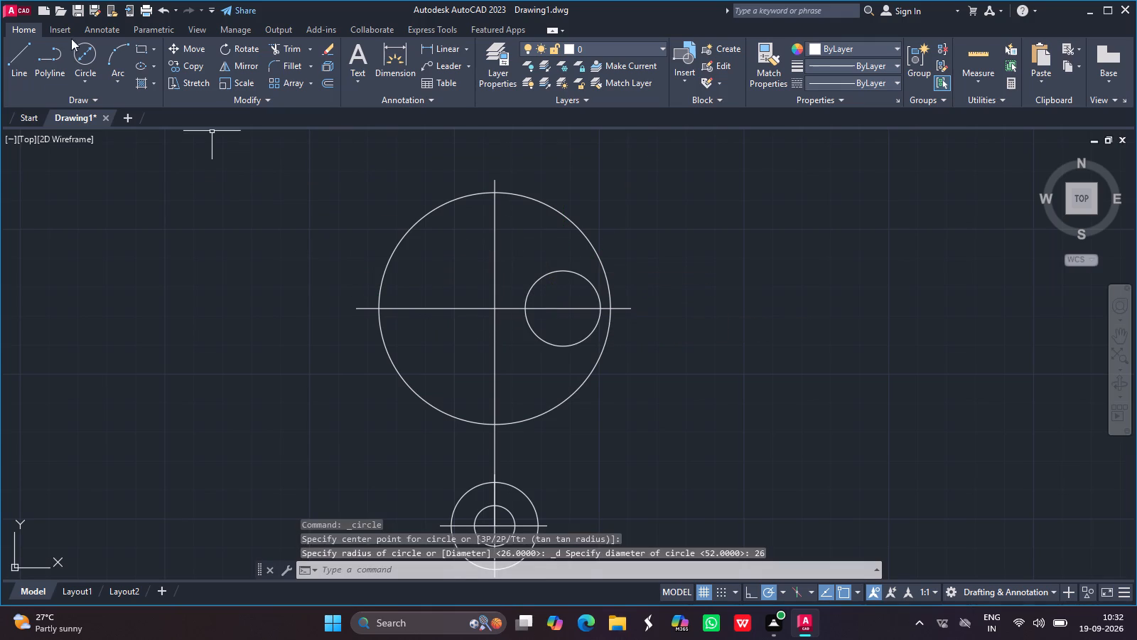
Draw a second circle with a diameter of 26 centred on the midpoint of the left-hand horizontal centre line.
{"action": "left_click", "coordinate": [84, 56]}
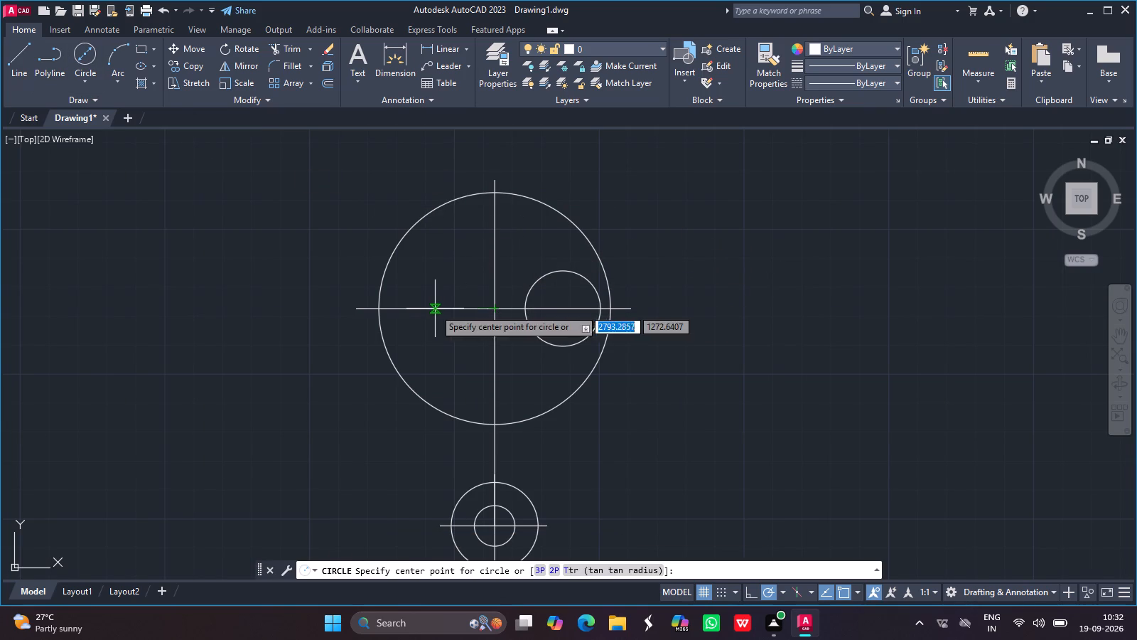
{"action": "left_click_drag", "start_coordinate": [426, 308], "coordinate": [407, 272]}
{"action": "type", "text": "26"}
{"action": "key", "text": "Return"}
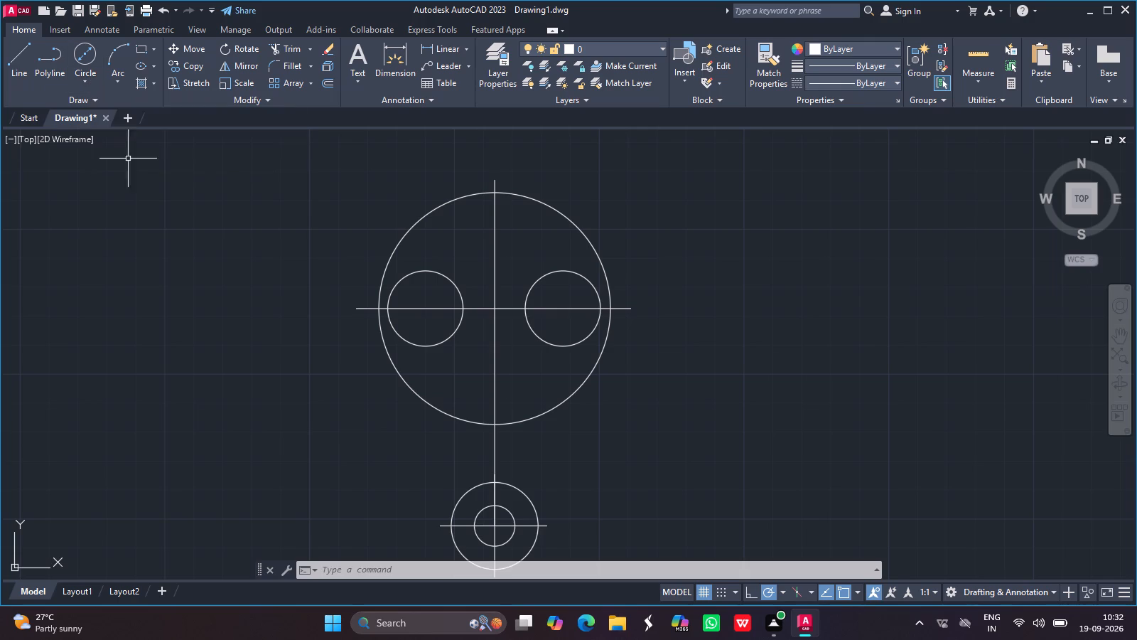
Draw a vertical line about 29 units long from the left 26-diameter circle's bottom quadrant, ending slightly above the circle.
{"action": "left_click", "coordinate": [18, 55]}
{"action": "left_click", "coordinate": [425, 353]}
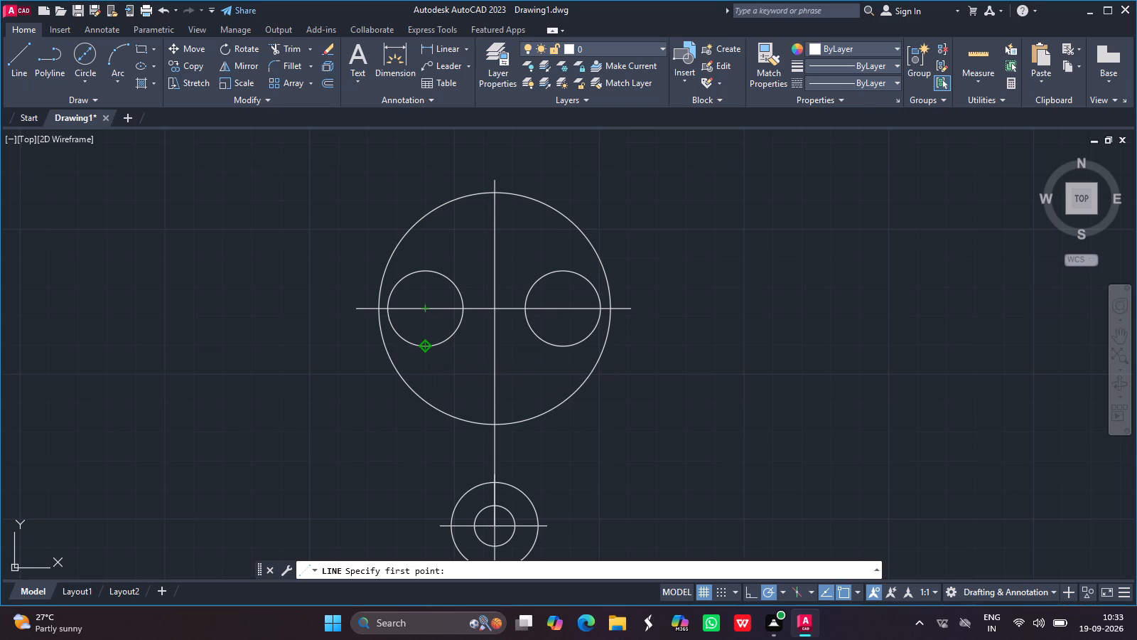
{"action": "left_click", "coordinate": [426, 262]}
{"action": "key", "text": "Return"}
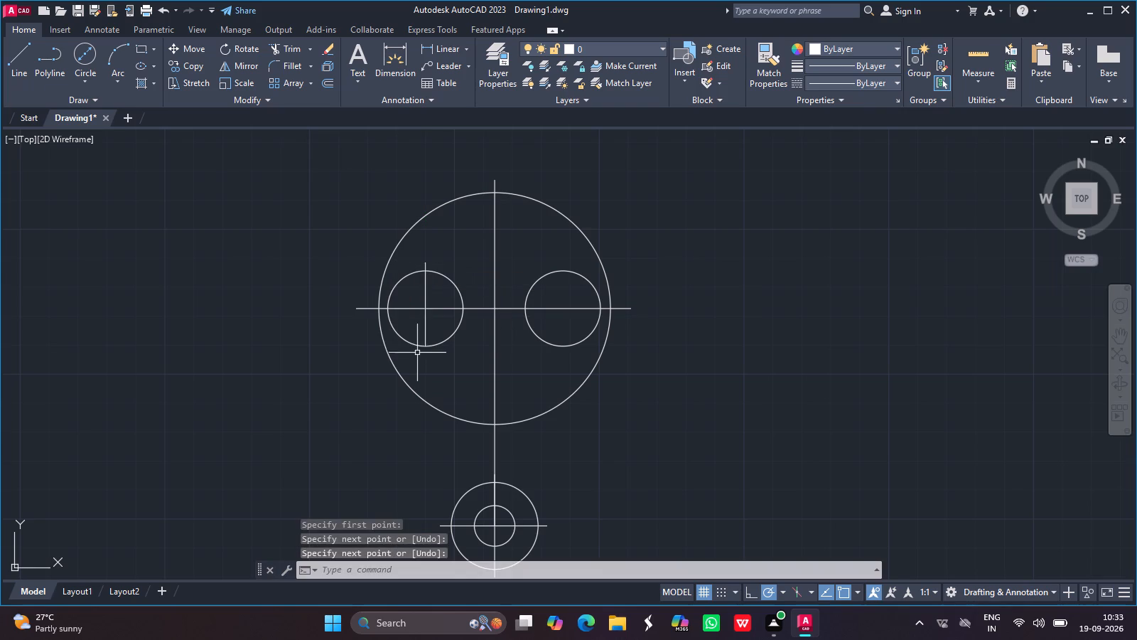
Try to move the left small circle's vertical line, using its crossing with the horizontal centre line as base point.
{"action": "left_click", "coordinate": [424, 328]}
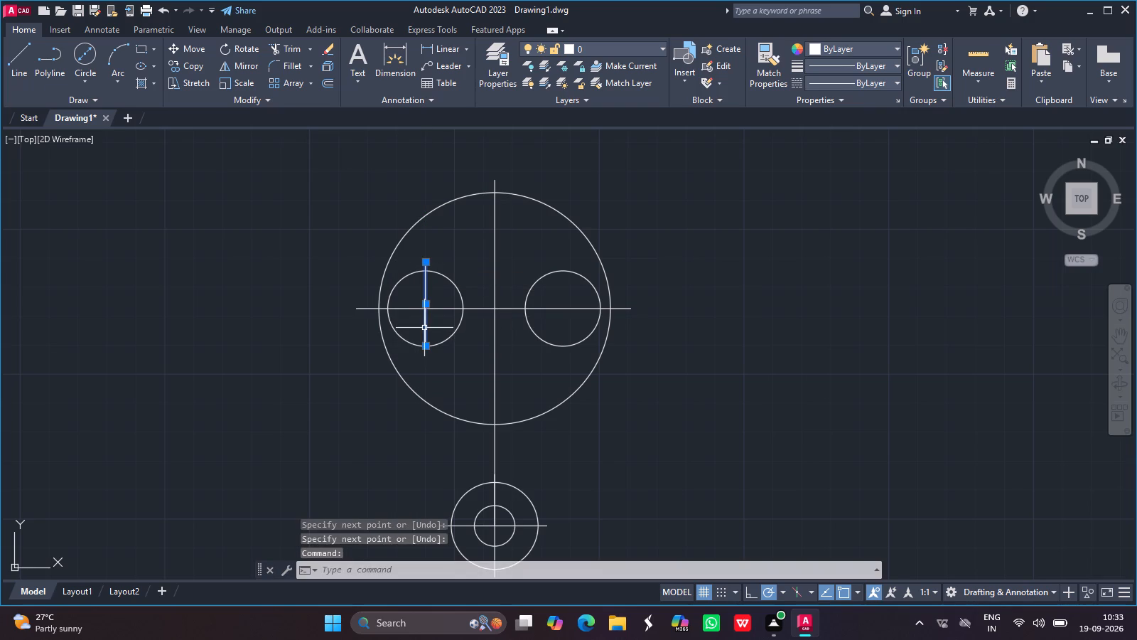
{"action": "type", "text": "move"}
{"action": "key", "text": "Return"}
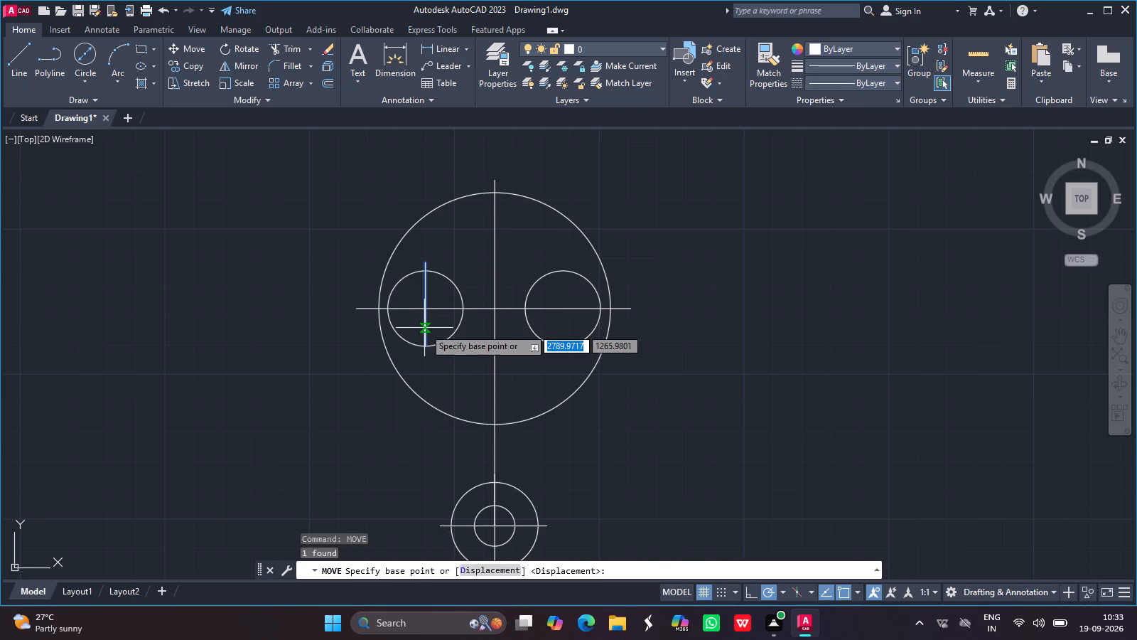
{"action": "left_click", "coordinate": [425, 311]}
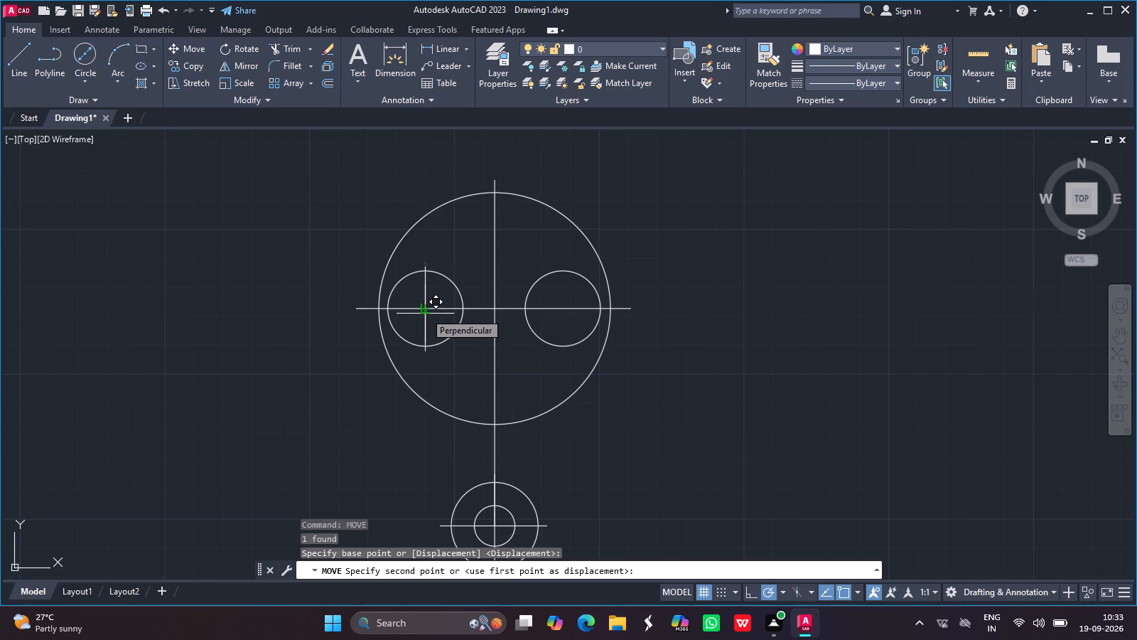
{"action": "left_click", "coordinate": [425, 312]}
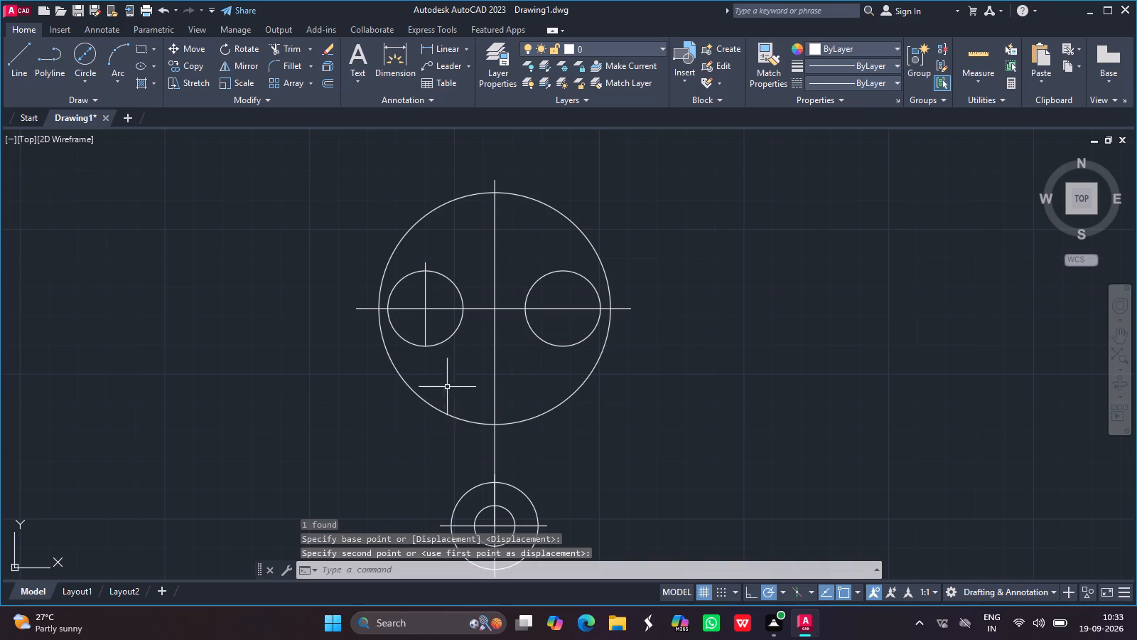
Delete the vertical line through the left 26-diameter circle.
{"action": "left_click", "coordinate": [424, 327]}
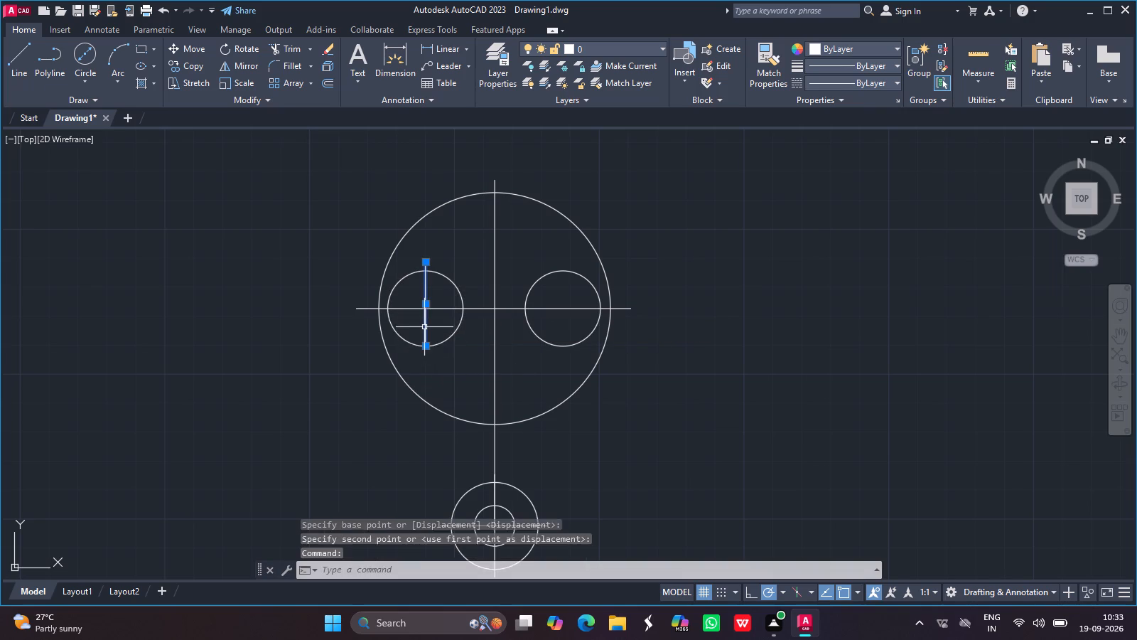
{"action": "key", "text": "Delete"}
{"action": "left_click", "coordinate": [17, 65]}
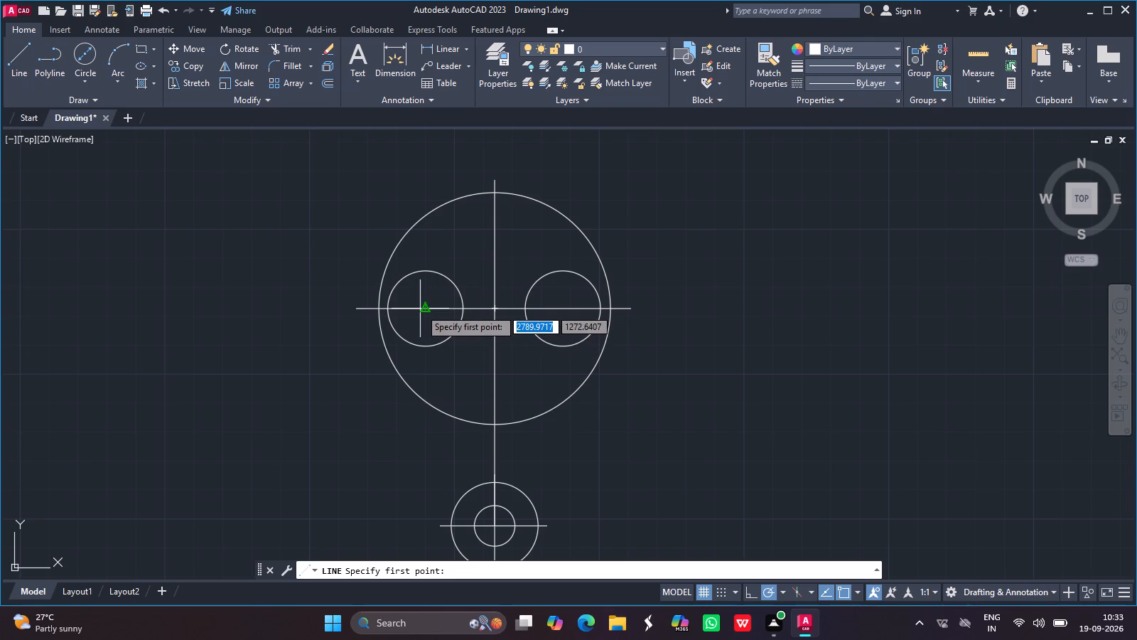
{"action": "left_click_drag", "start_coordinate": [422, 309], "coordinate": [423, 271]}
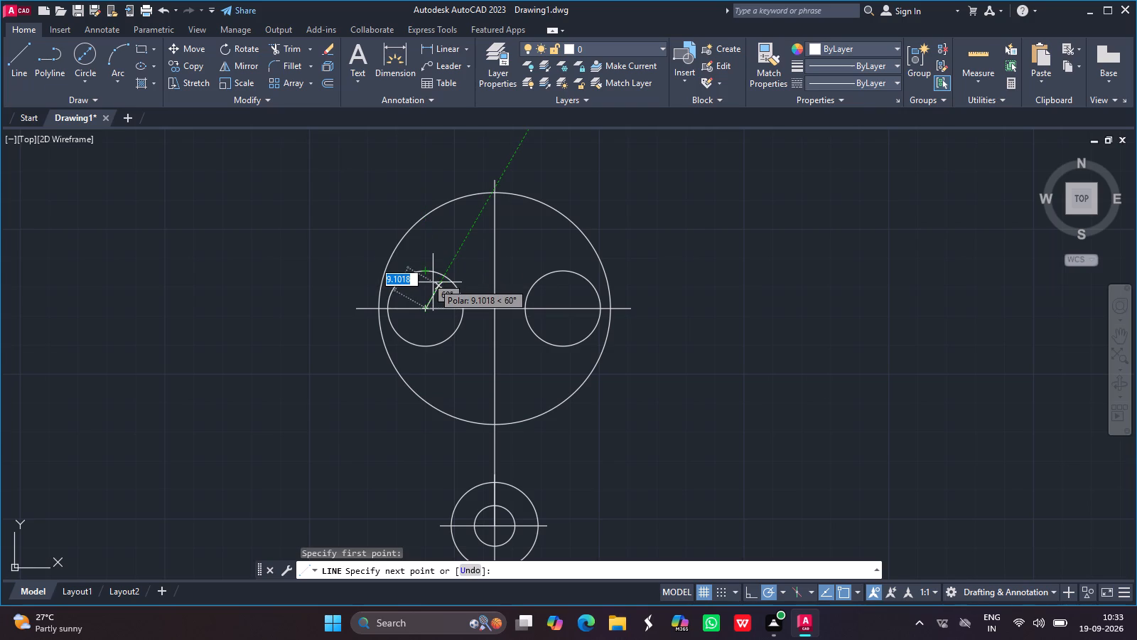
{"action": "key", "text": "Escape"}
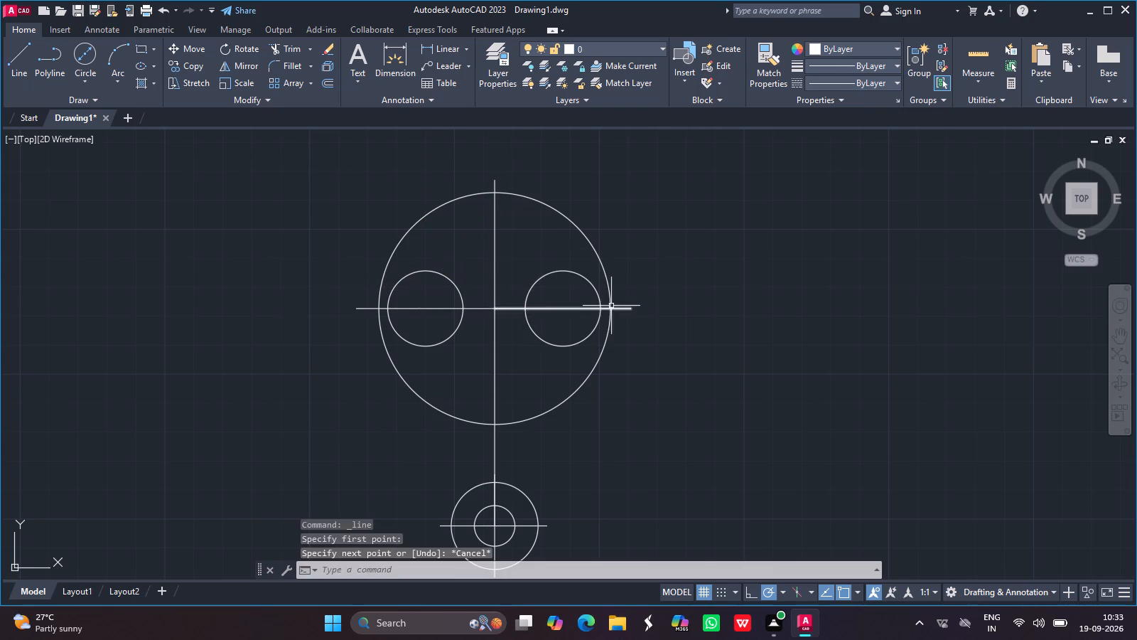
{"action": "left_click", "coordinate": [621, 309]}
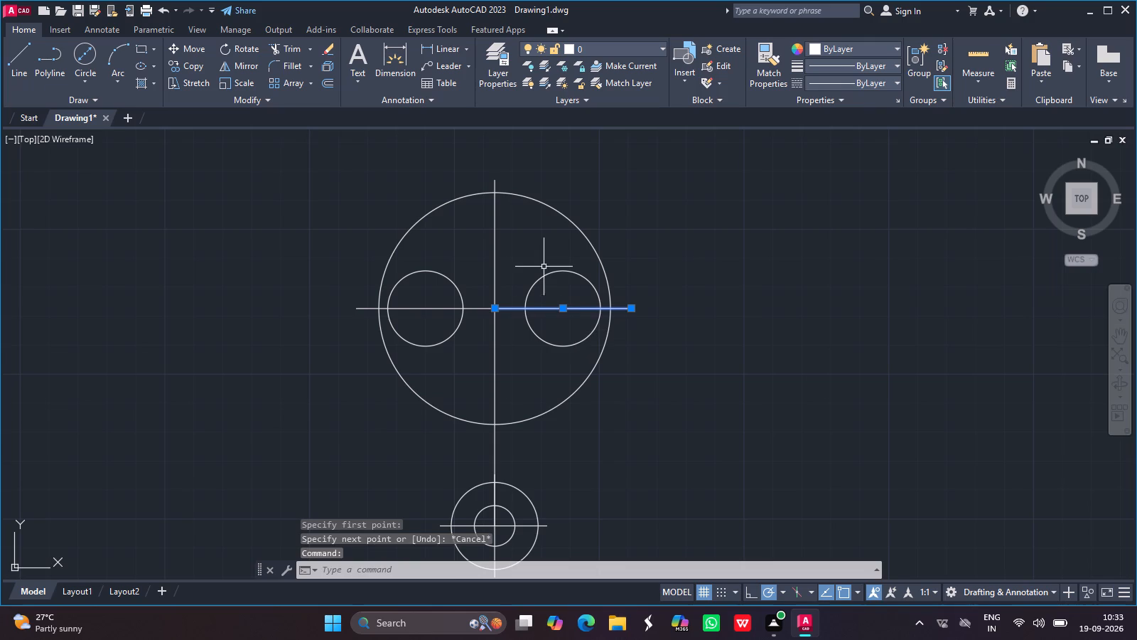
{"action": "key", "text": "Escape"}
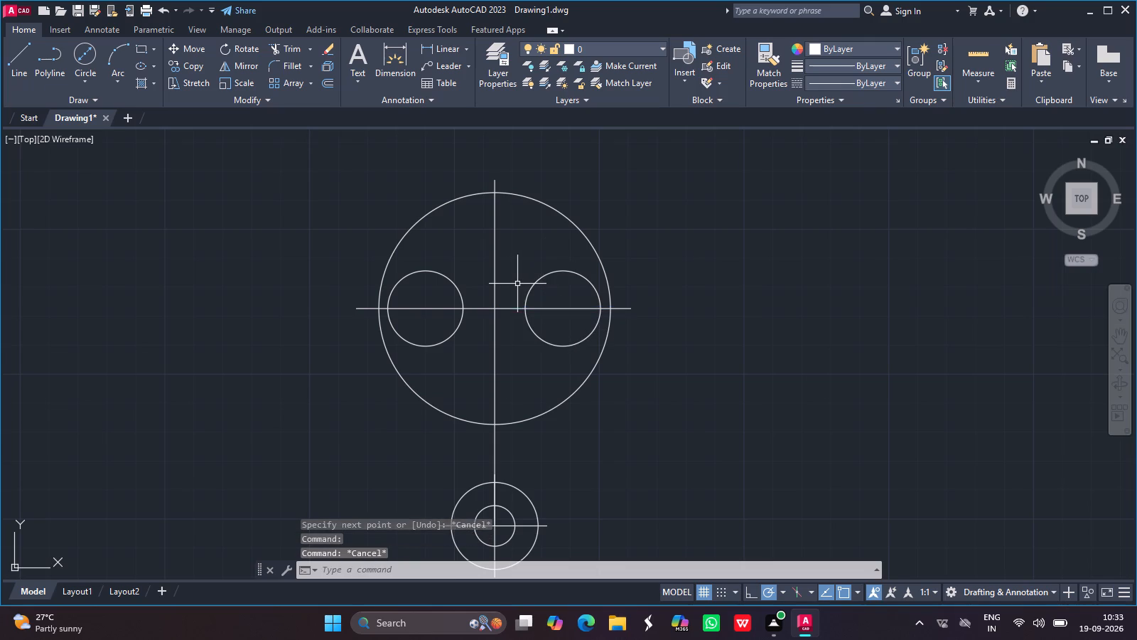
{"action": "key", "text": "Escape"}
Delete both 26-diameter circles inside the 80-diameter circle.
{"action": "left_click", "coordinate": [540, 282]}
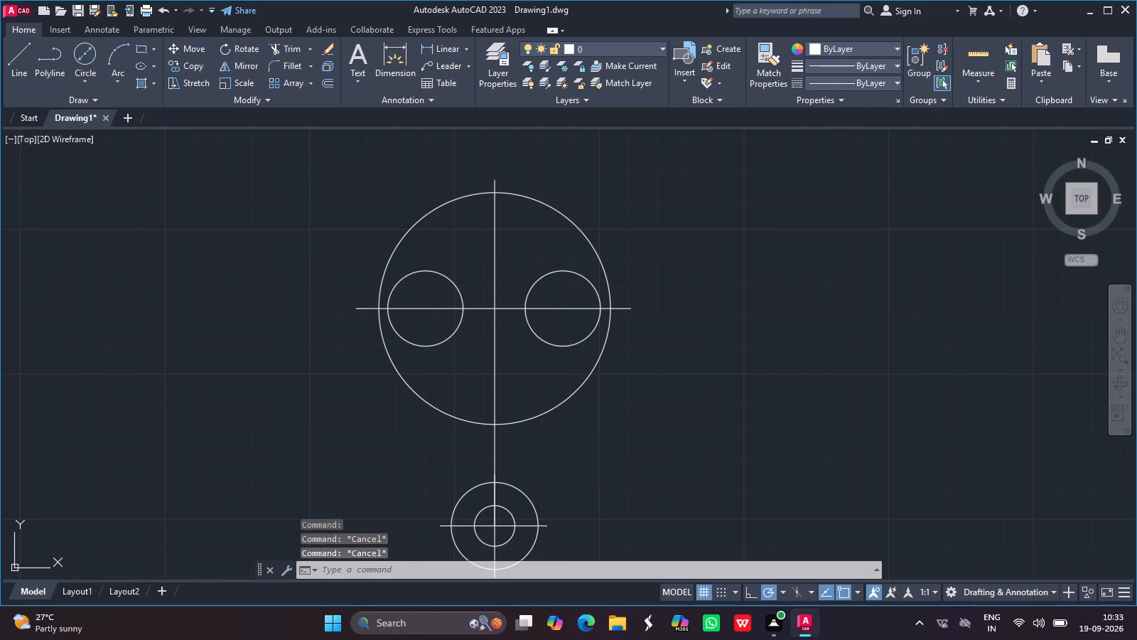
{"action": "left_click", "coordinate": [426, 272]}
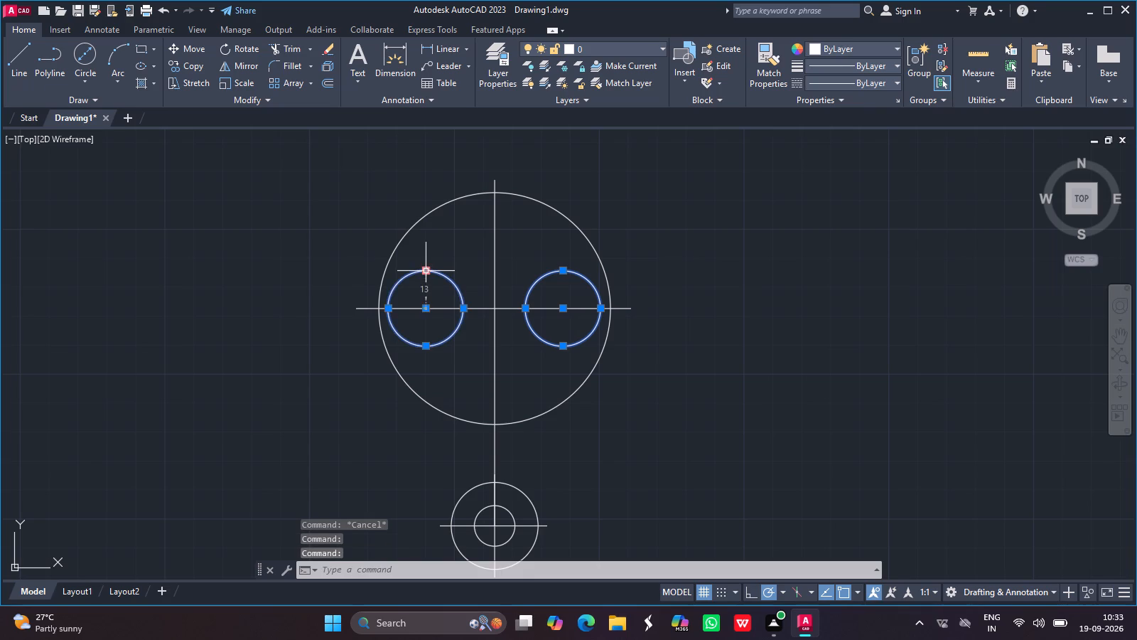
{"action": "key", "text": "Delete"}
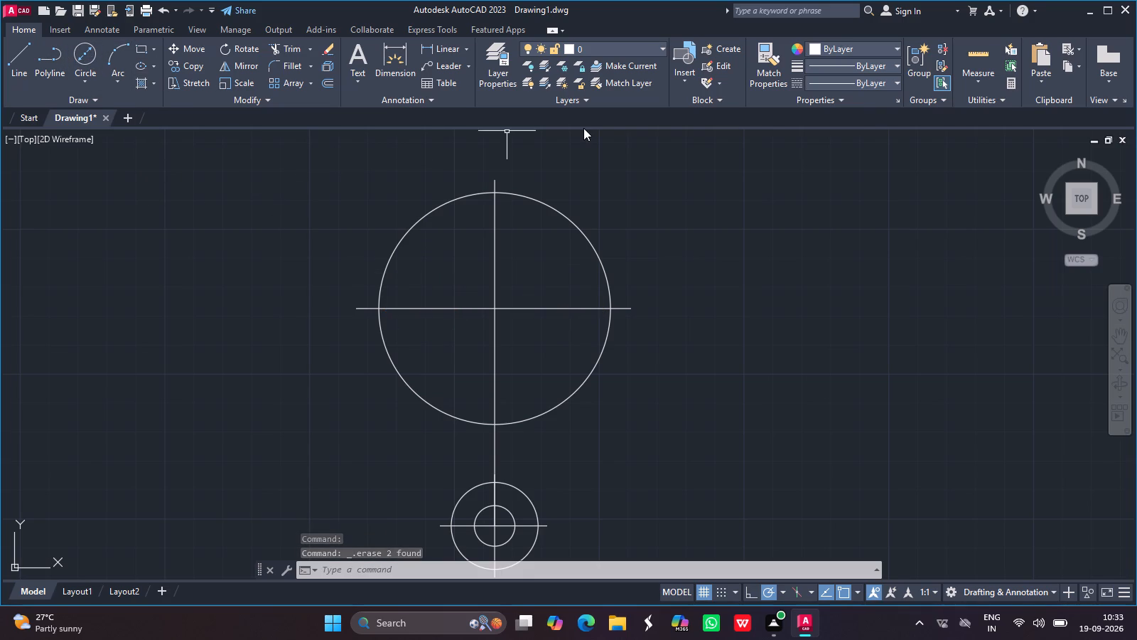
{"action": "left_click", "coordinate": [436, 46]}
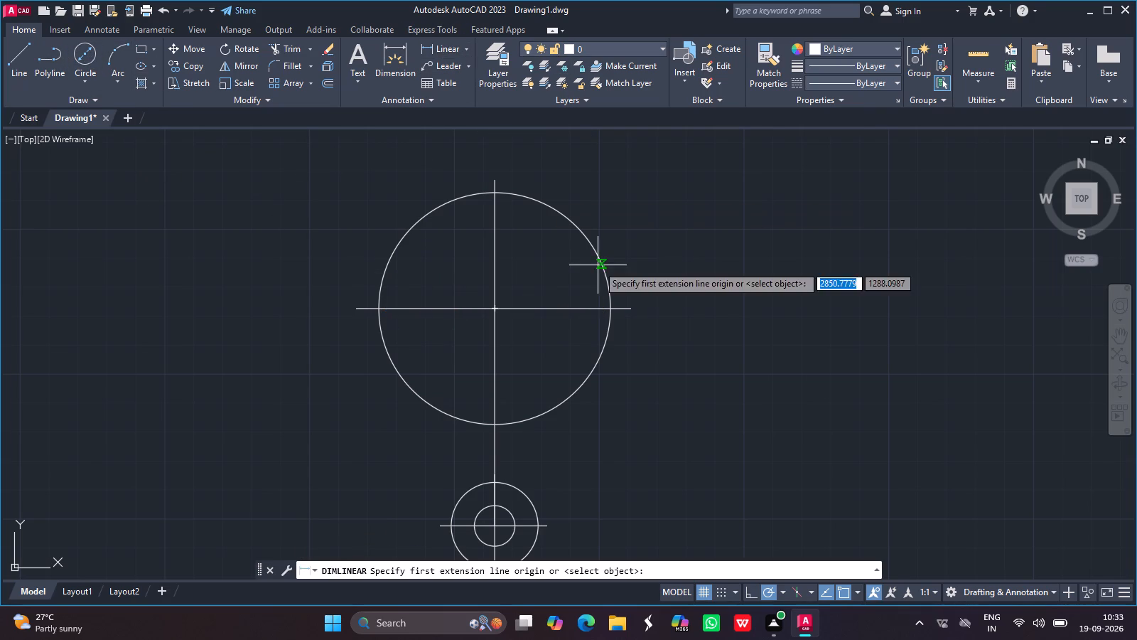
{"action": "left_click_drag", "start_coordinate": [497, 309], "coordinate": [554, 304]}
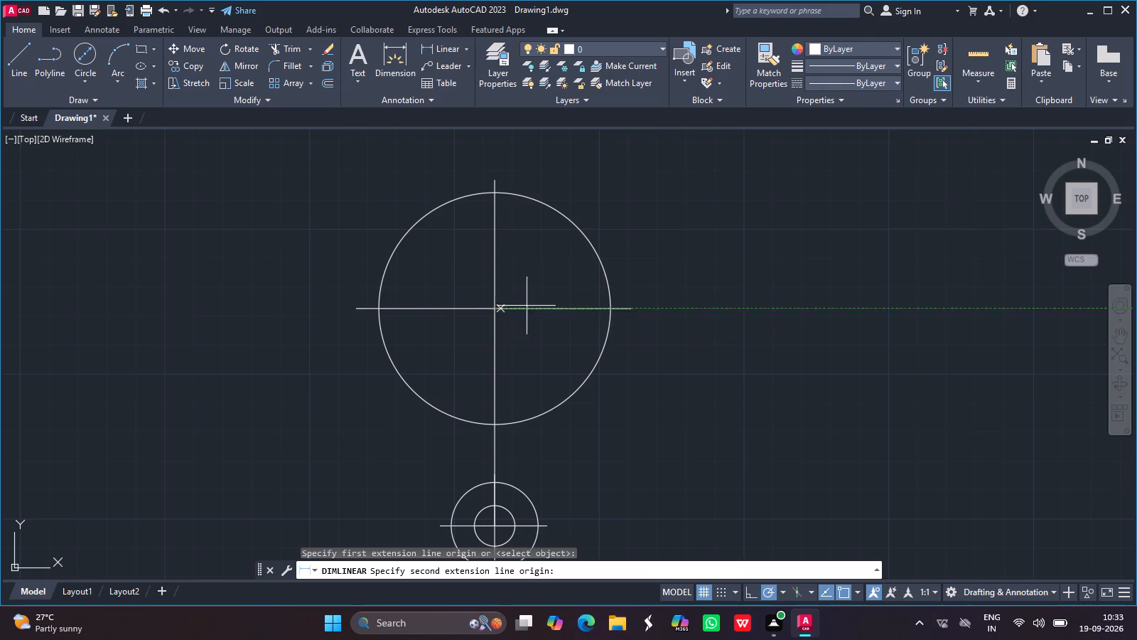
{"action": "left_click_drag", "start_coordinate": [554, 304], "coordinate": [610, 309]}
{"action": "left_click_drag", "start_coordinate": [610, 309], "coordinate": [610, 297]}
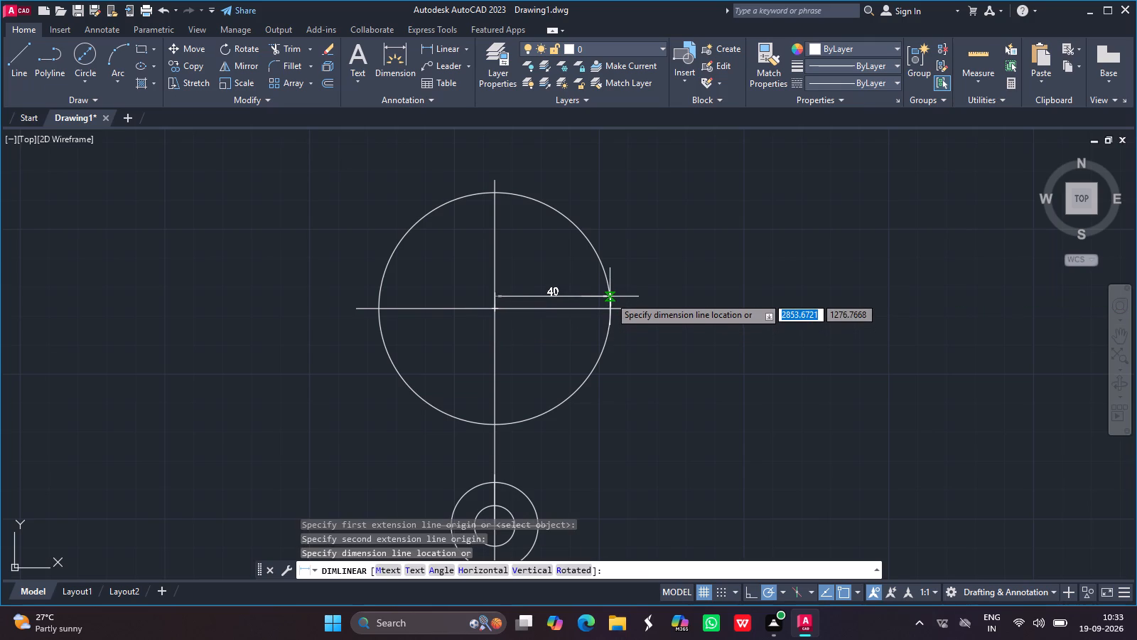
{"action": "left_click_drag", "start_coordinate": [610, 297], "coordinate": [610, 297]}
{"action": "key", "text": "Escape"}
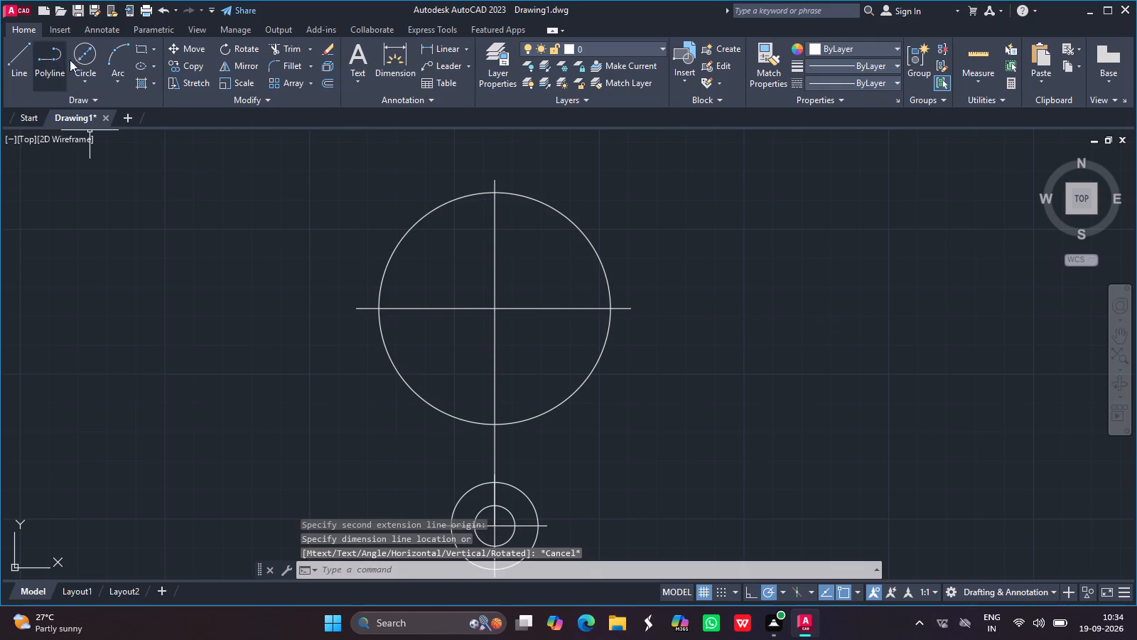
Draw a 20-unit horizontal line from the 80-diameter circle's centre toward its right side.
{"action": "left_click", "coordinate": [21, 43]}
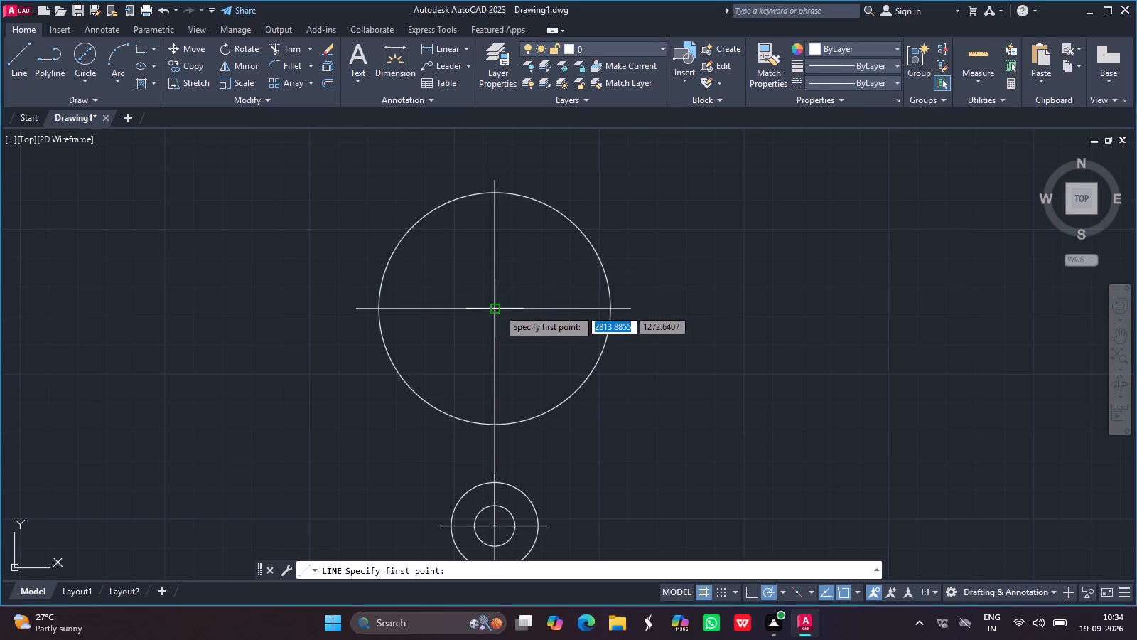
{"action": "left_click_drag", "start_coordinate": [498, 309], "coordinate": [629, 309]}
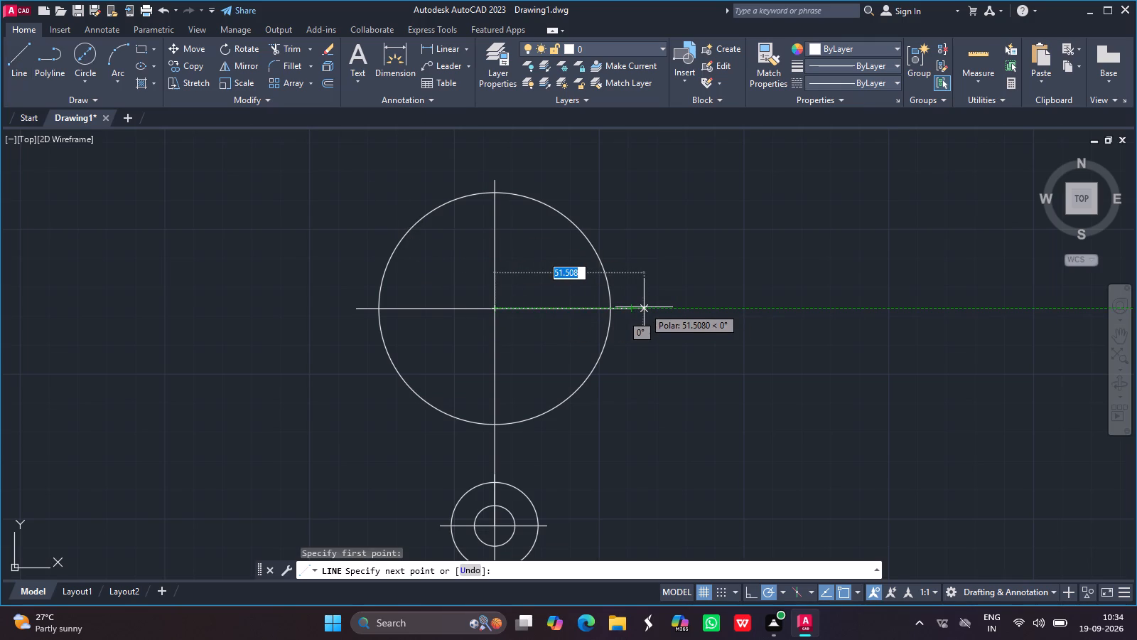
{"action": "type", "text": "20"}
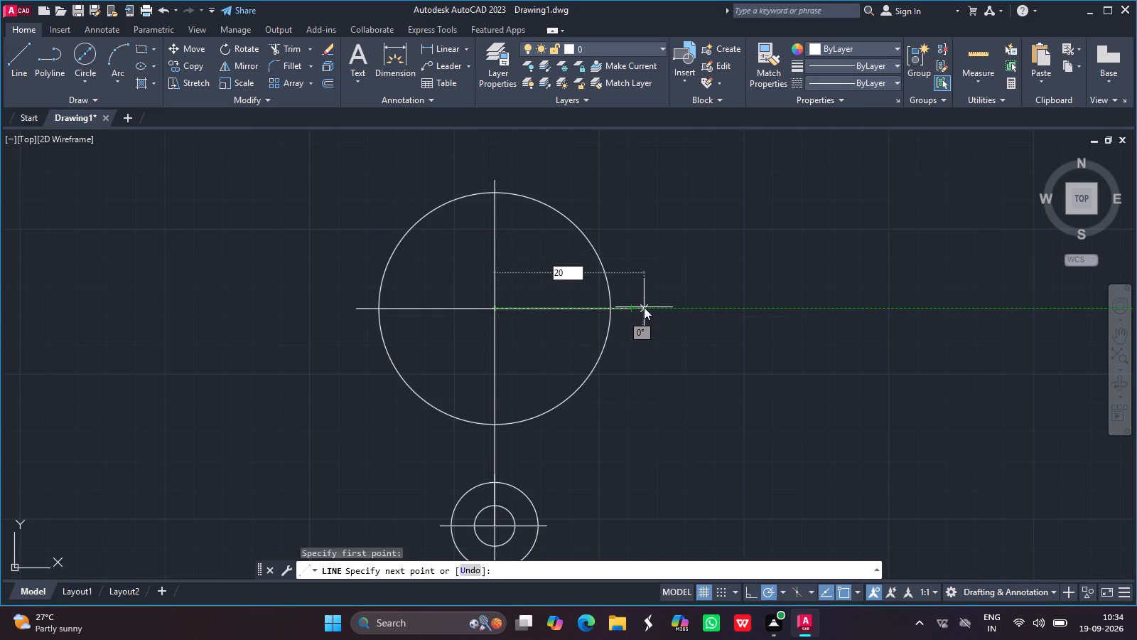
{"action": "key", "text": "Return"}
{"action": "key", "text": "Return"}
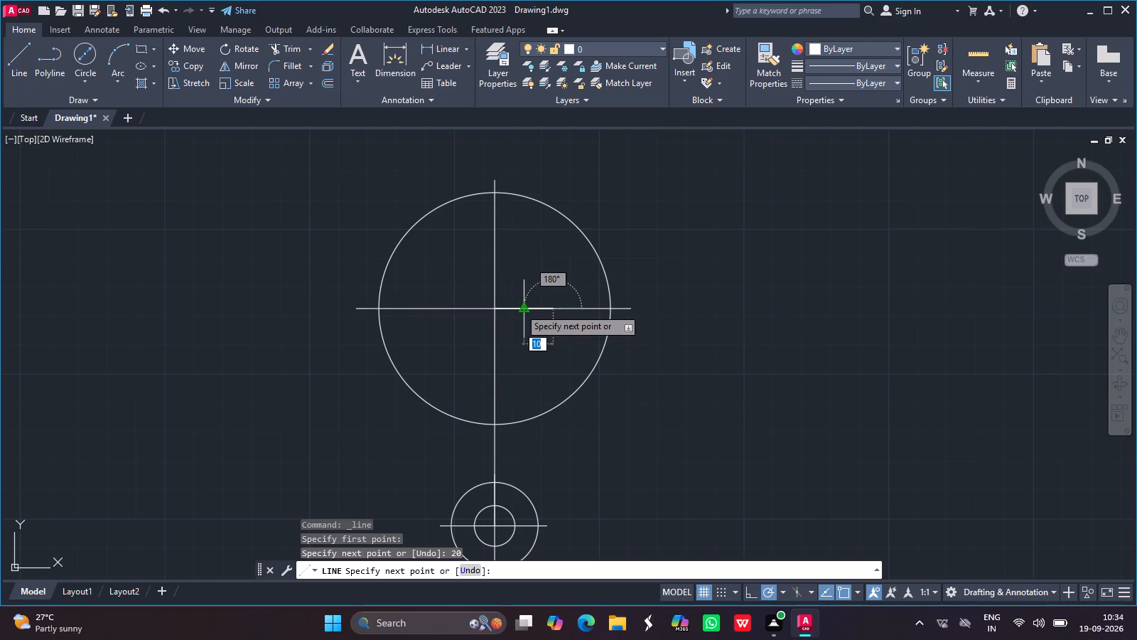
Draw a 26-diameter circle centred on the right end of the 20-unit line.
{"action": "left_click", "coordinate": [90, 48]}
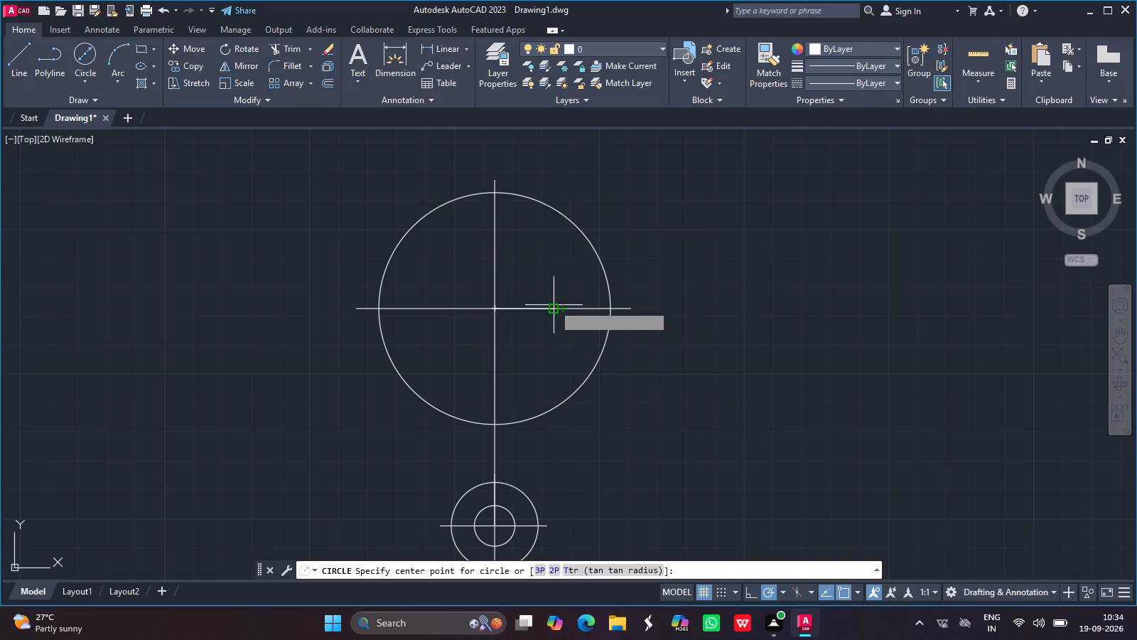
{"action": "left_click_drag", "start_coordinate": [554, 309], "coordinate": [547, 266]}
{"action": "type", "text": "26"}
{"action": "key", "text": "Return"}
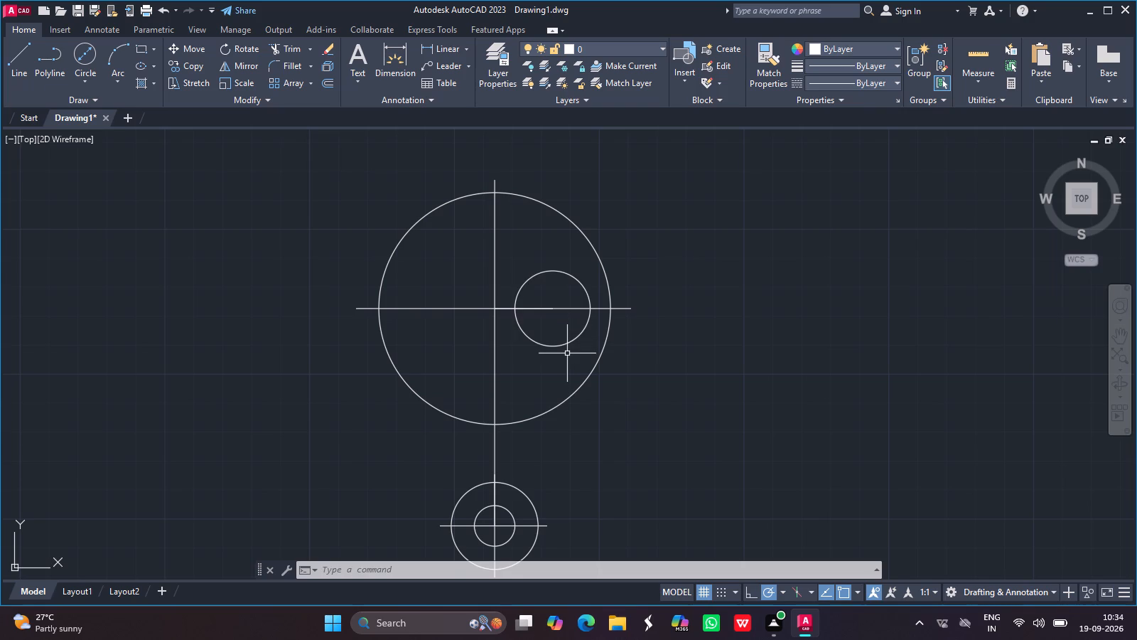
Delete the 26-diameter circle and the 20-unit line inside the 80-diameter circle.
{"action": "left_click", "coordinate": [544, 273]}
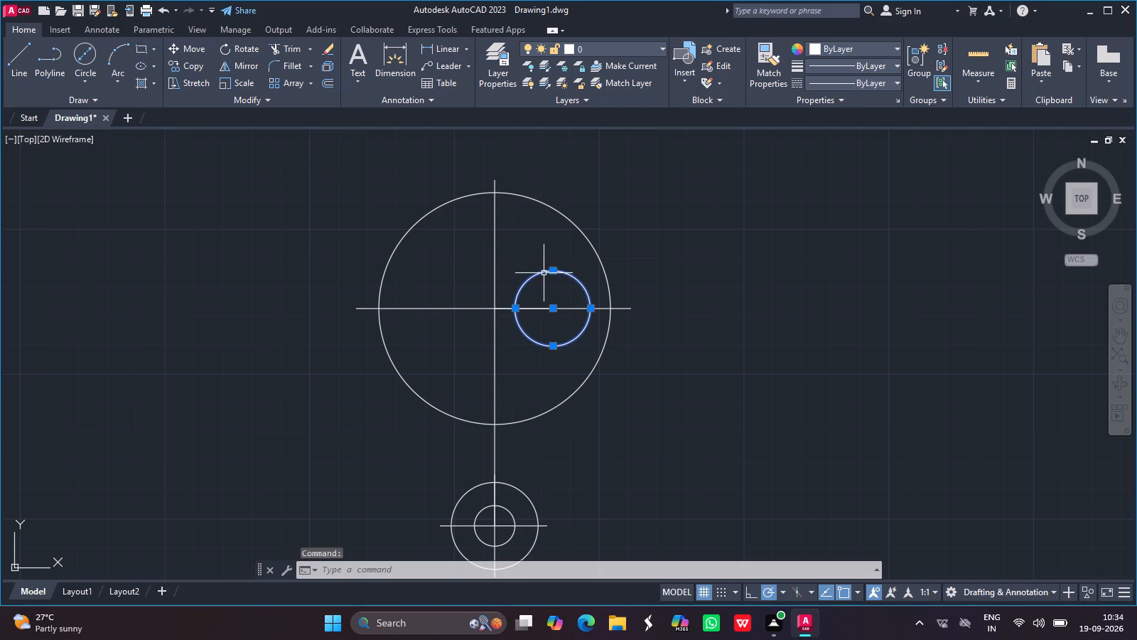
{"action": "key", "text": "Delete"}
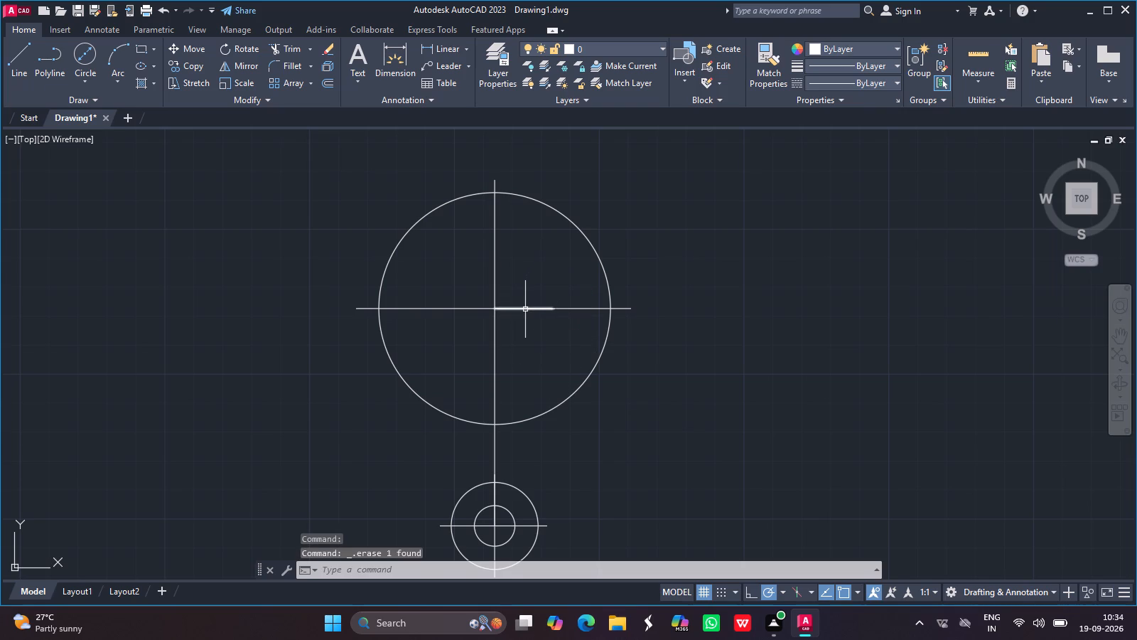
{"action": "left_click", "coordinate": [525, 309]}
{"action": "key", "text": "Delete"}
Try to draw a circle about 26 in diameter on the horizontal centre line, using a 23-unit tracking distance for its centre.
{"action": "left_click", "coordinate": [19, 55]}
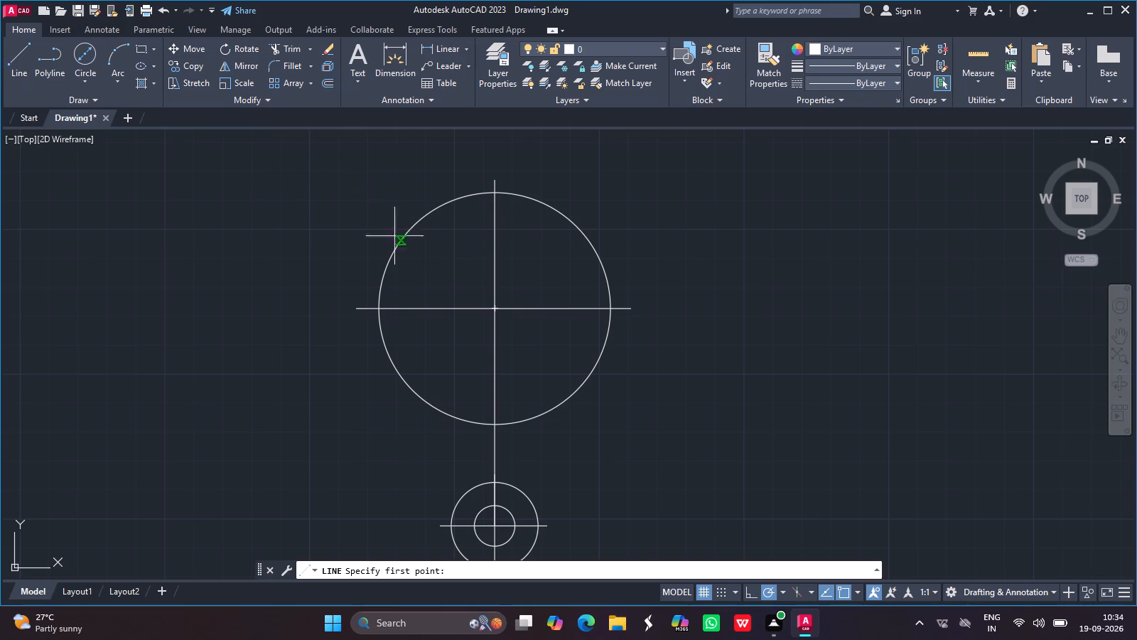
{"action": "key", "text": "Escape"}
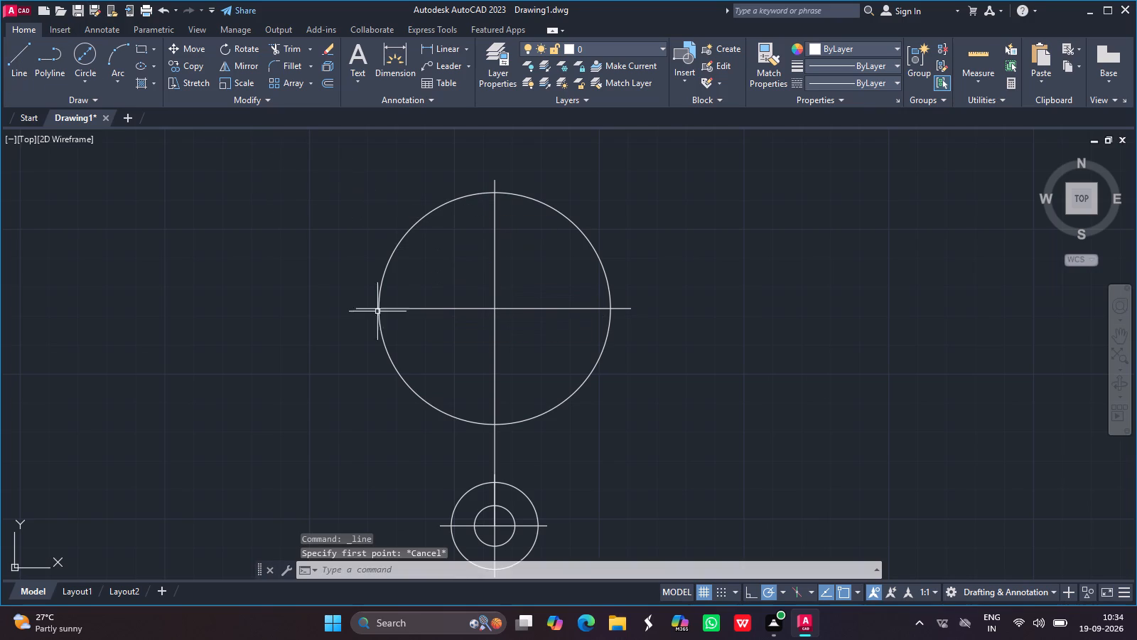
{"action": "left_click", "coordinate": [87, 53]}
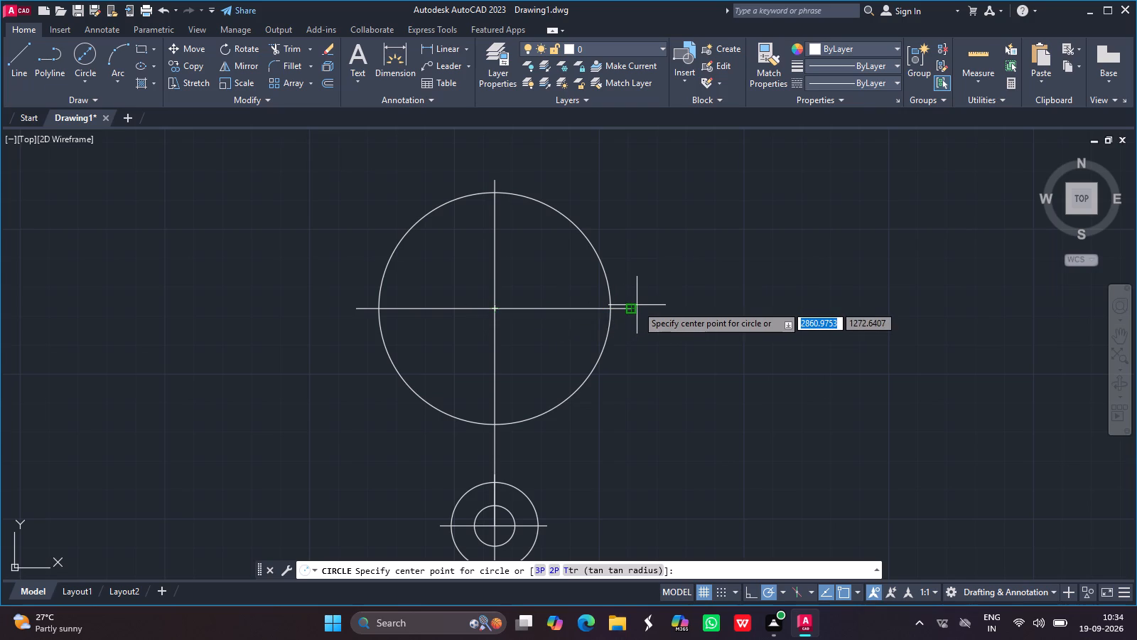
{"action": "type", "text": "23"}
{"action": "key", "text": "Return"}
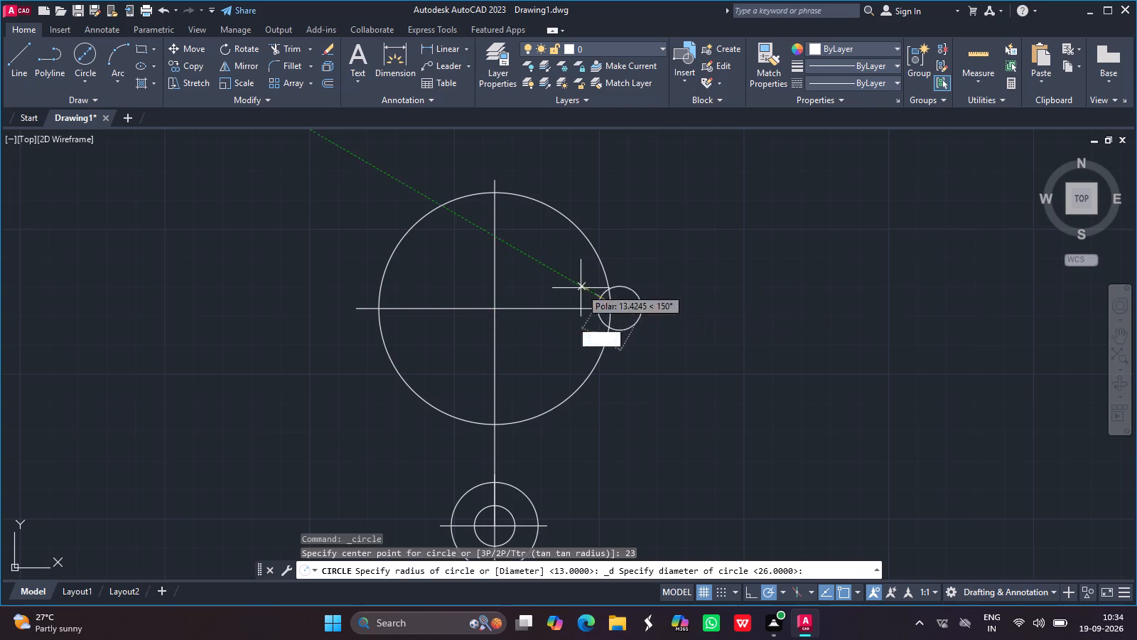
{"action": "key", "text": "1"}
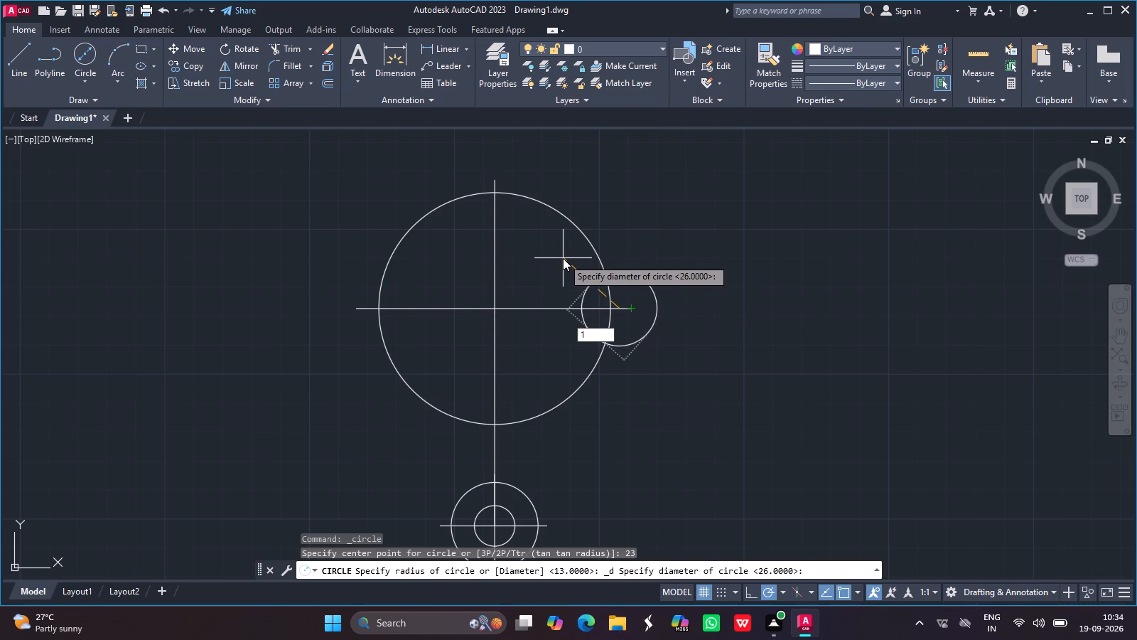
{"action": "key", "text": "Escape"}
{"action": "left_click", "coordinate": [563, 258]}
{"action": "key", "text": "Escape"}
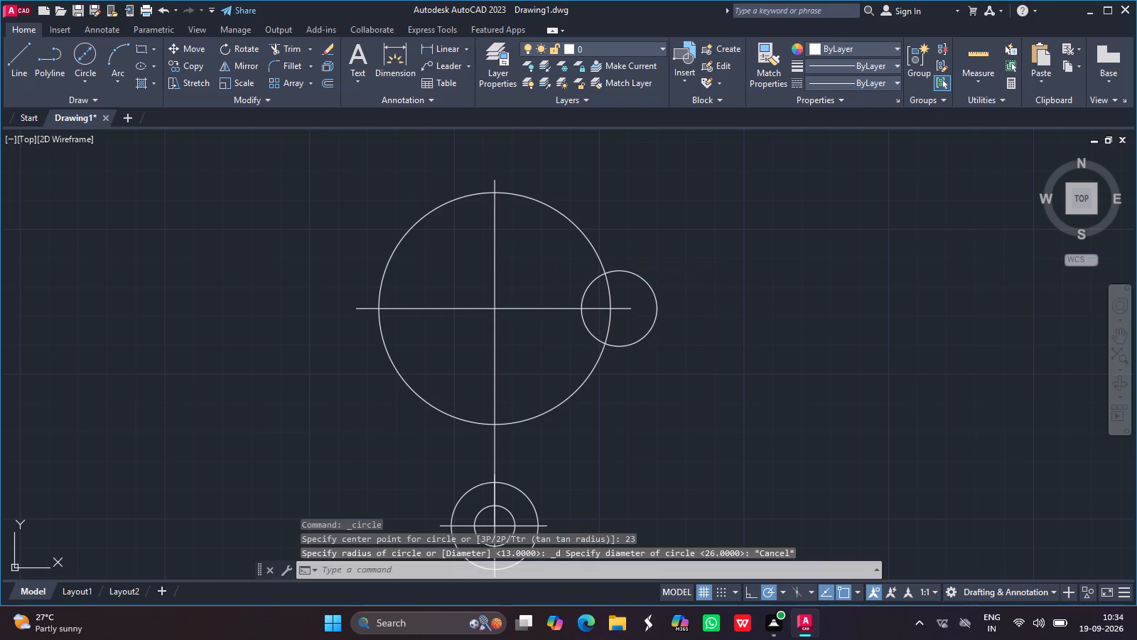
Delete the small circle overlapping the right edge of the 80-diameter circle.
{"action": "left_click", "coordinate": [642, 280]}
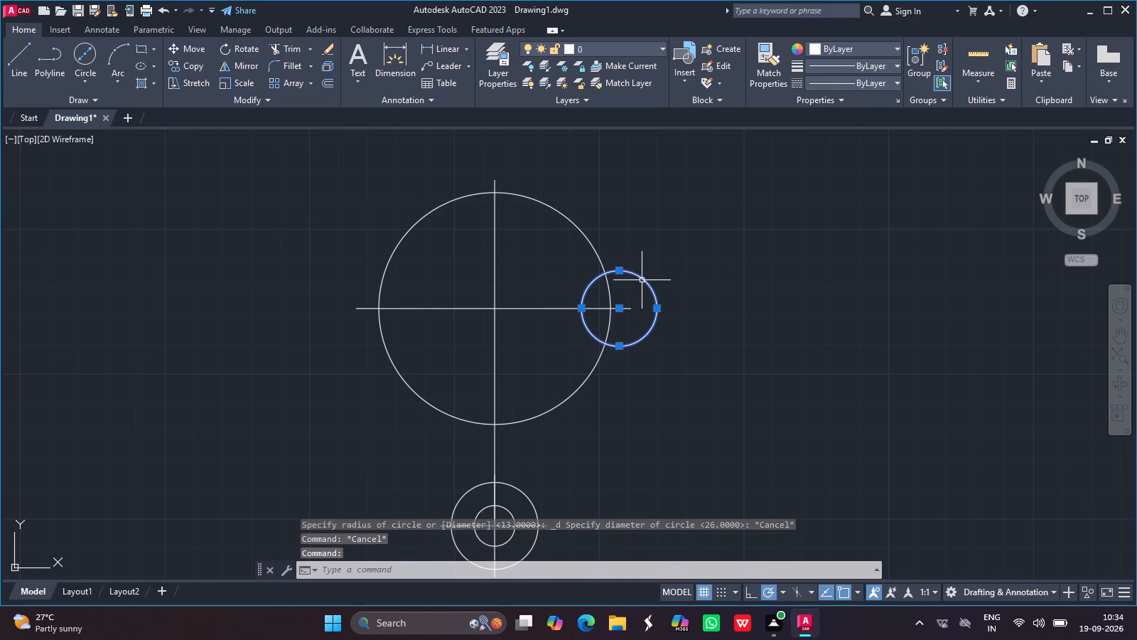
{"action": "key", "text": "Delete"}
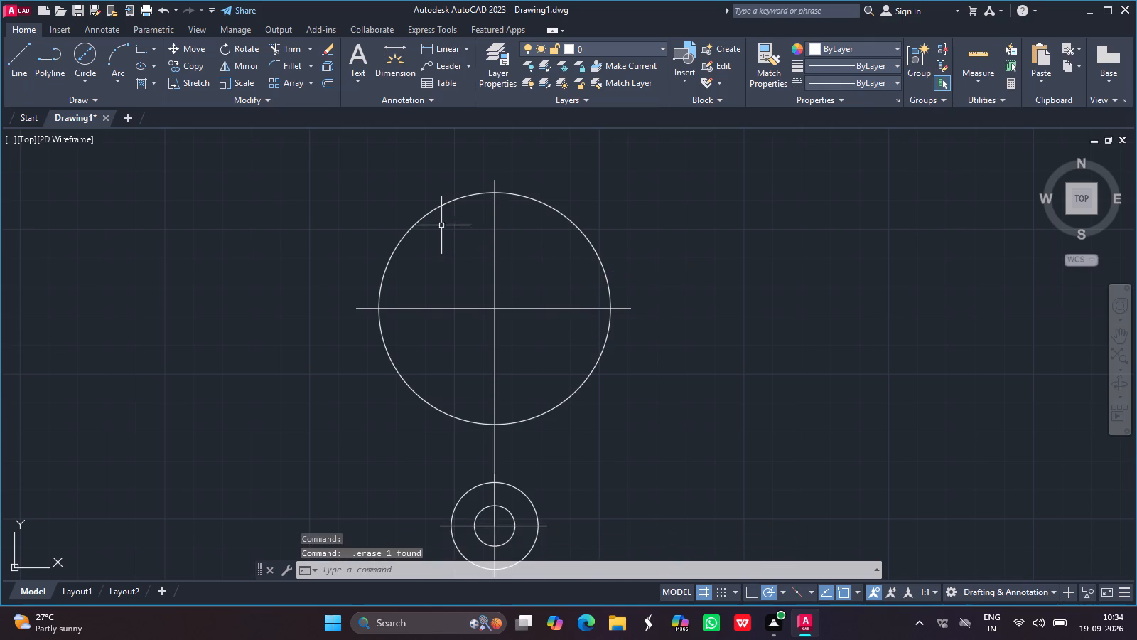
Draw a 26-diameter circle centred 23 units right of the 80-diameter circle's centre, on the horizontal centre line.
{"action": "left_click", "coordinate": [91, 54]}
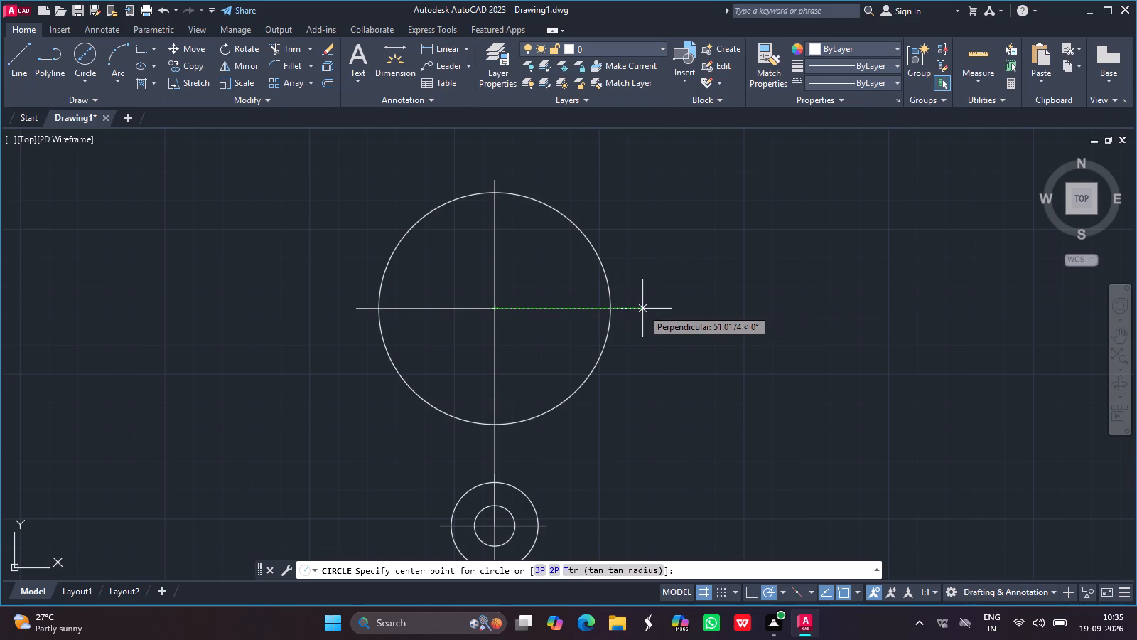
{"action": "type", "text": "23"}
{"action": "key", "text": "Return"}
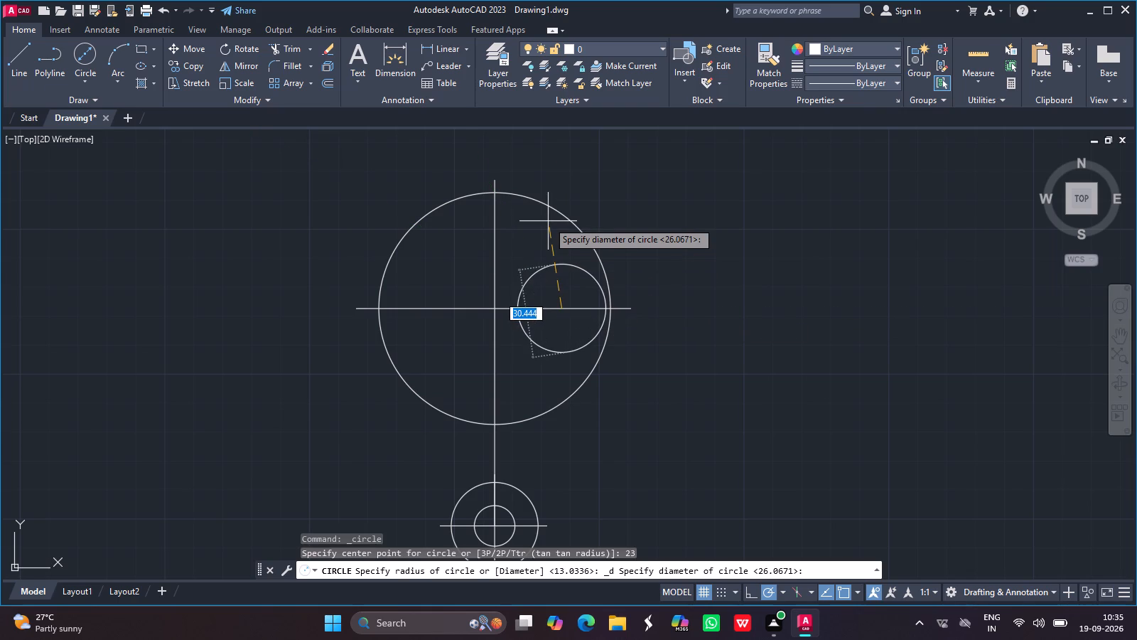
{"action": "key", "text": "2"}
{"action": "key", "text": "6"}
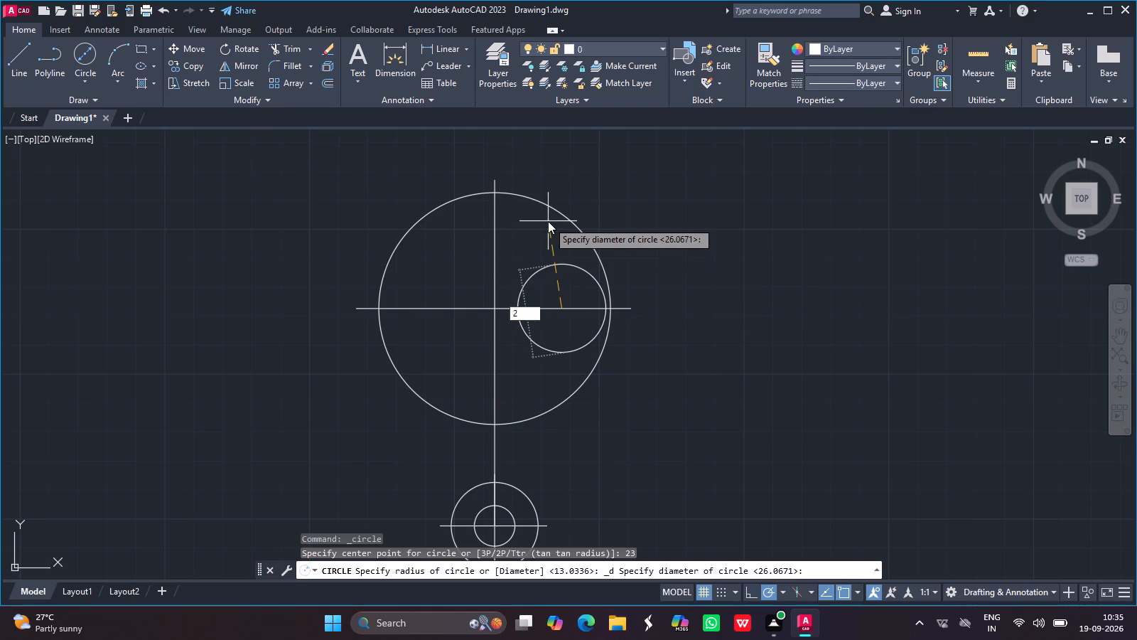
{"action": "key", "text": "Return"}
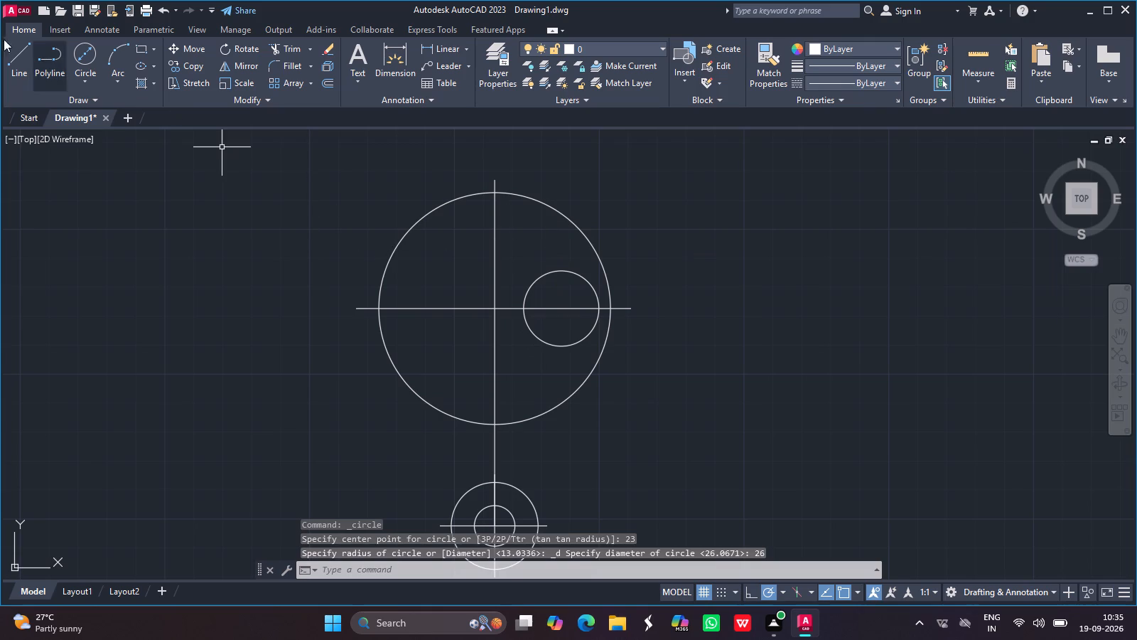
Draw a 26-diameter circle centred 23 units left of the 80-diameter circle's centre, on the horizontal centre line.
{"action": "left_click", "coordinate": [90, 55]}
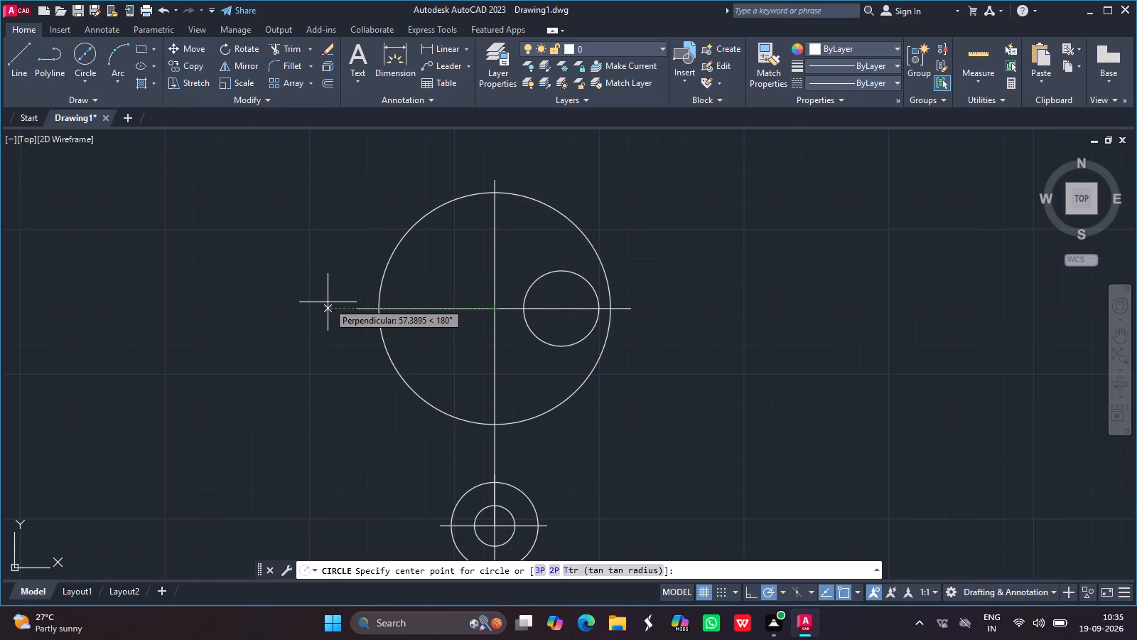
{"action": "type", "text": "23"}
{"action": "key", "text": "Return"}
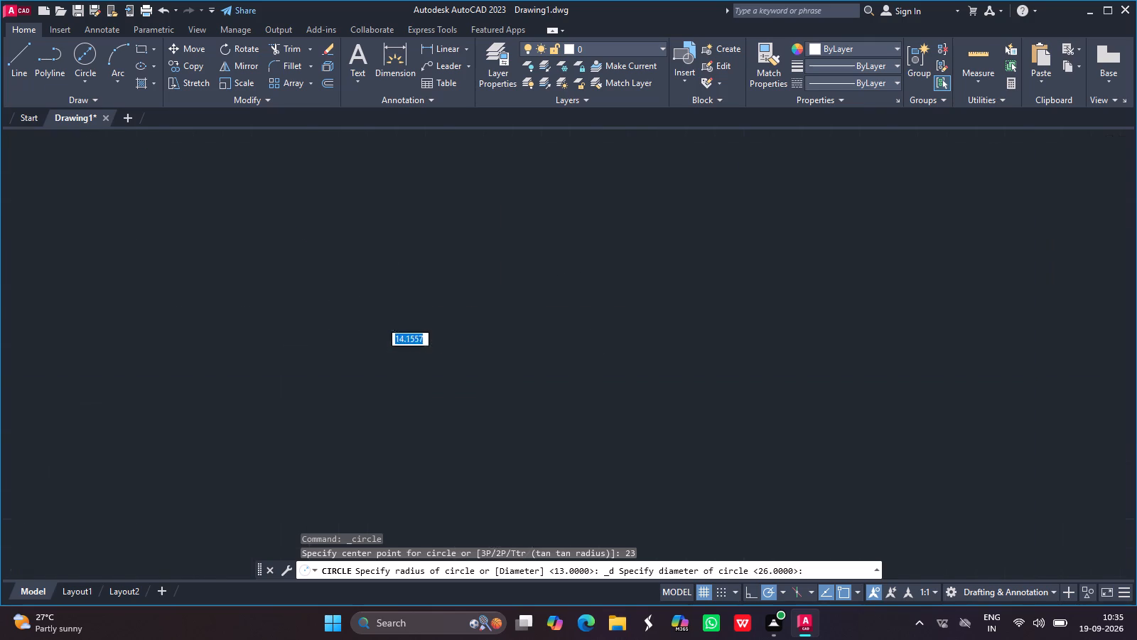
{"action": "type", "text": "26"}
{"action": "key", "text": "Return"}
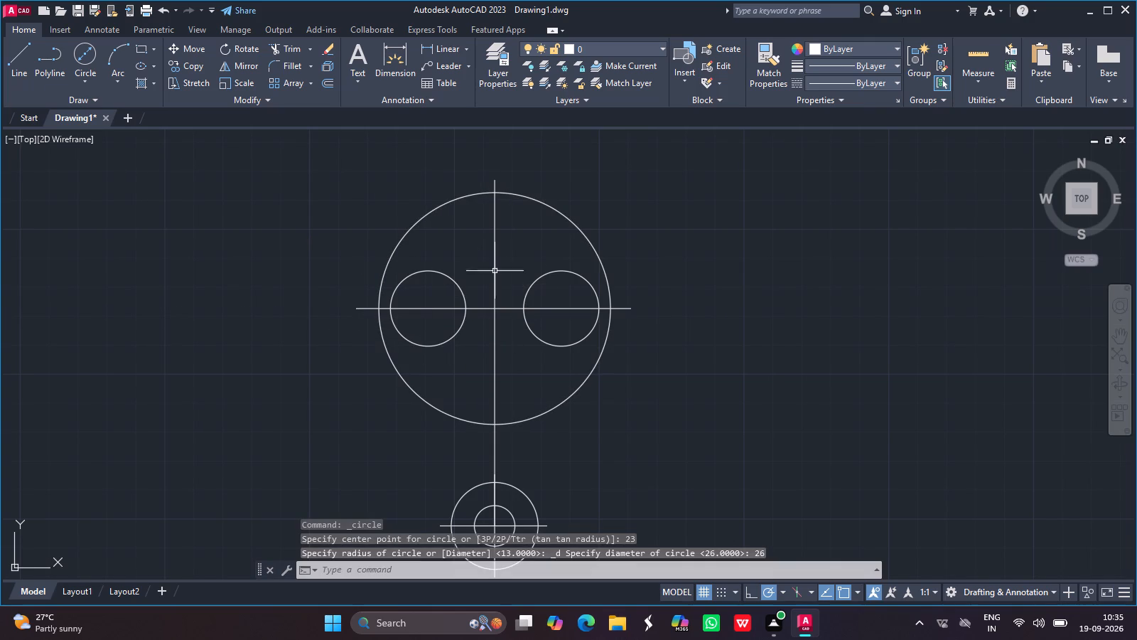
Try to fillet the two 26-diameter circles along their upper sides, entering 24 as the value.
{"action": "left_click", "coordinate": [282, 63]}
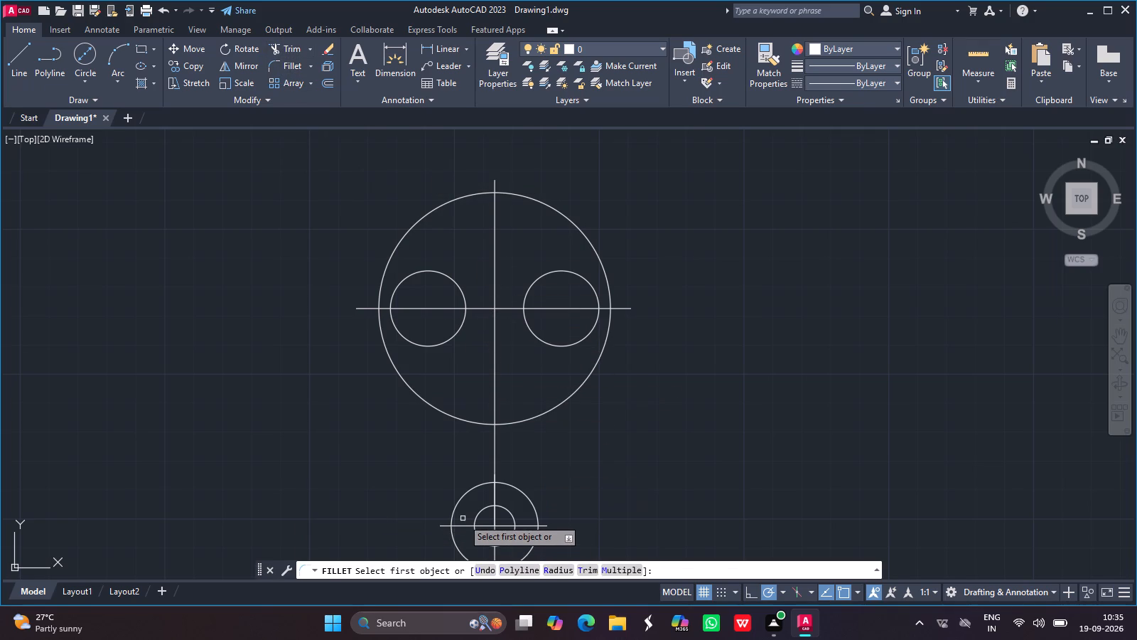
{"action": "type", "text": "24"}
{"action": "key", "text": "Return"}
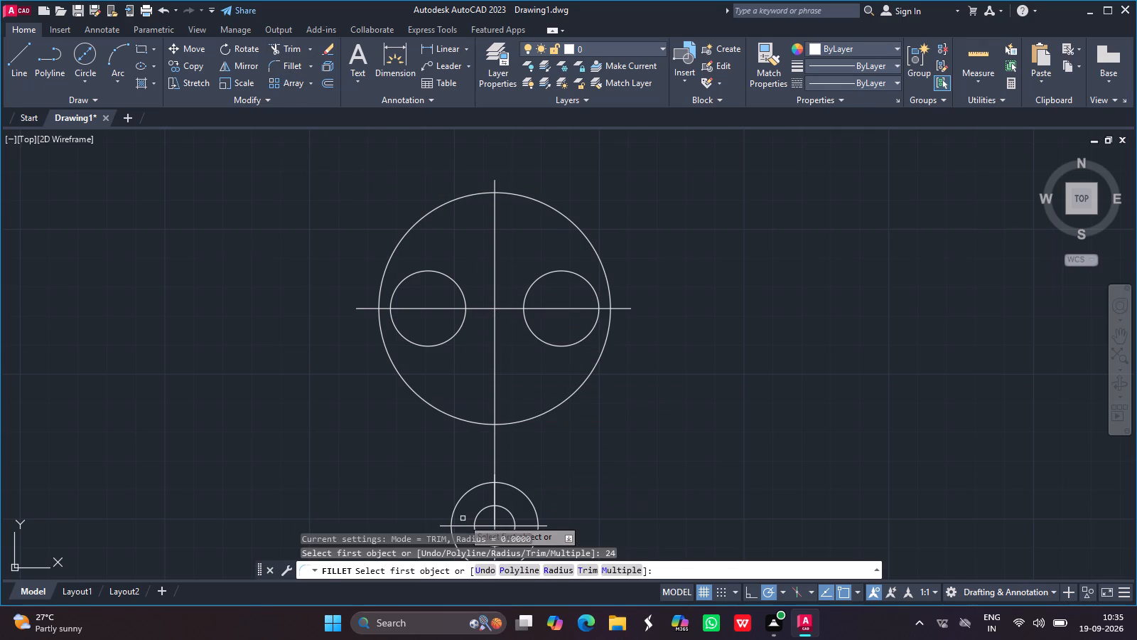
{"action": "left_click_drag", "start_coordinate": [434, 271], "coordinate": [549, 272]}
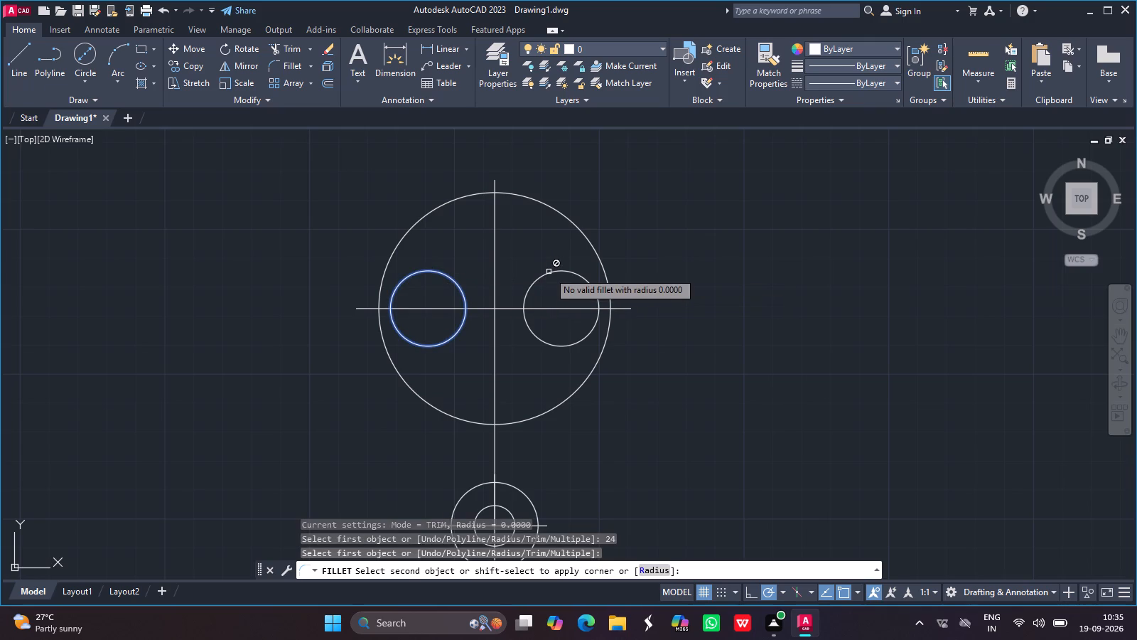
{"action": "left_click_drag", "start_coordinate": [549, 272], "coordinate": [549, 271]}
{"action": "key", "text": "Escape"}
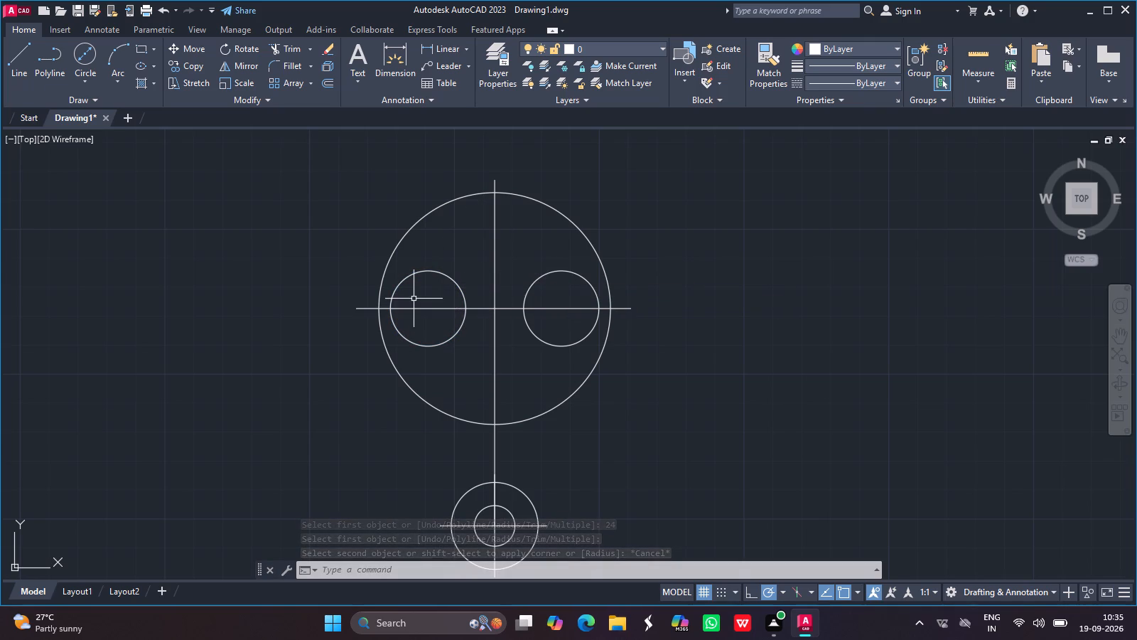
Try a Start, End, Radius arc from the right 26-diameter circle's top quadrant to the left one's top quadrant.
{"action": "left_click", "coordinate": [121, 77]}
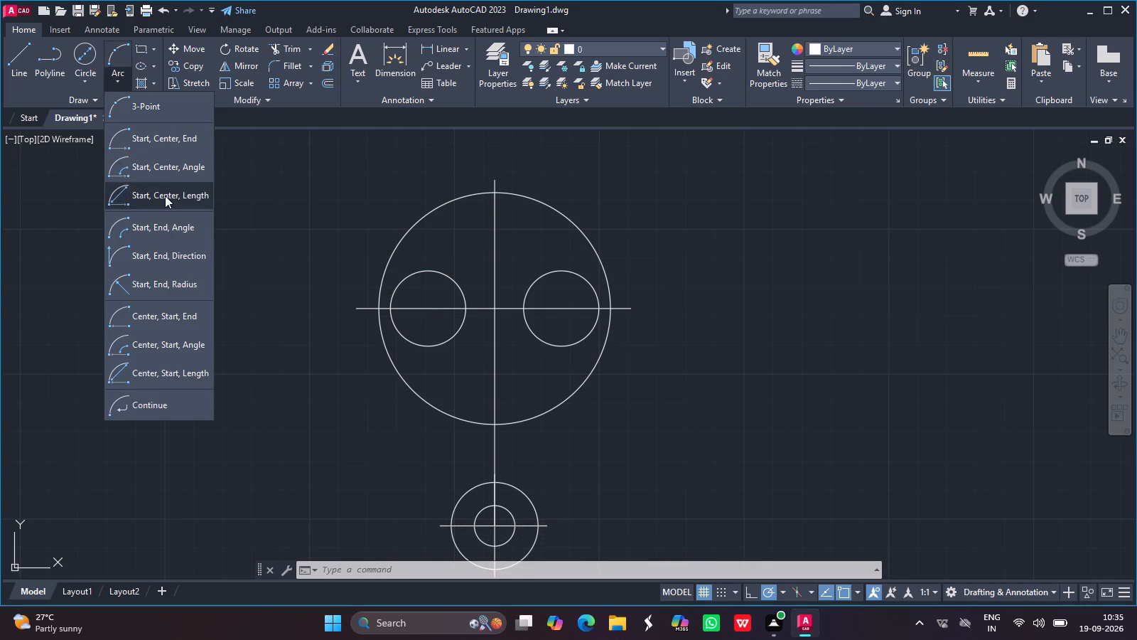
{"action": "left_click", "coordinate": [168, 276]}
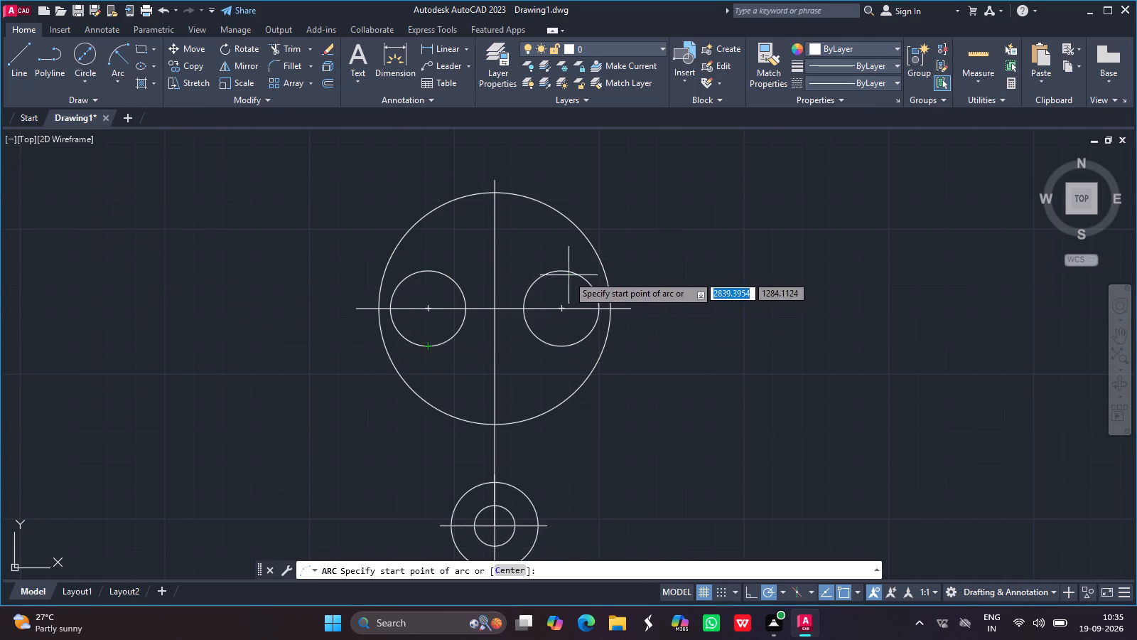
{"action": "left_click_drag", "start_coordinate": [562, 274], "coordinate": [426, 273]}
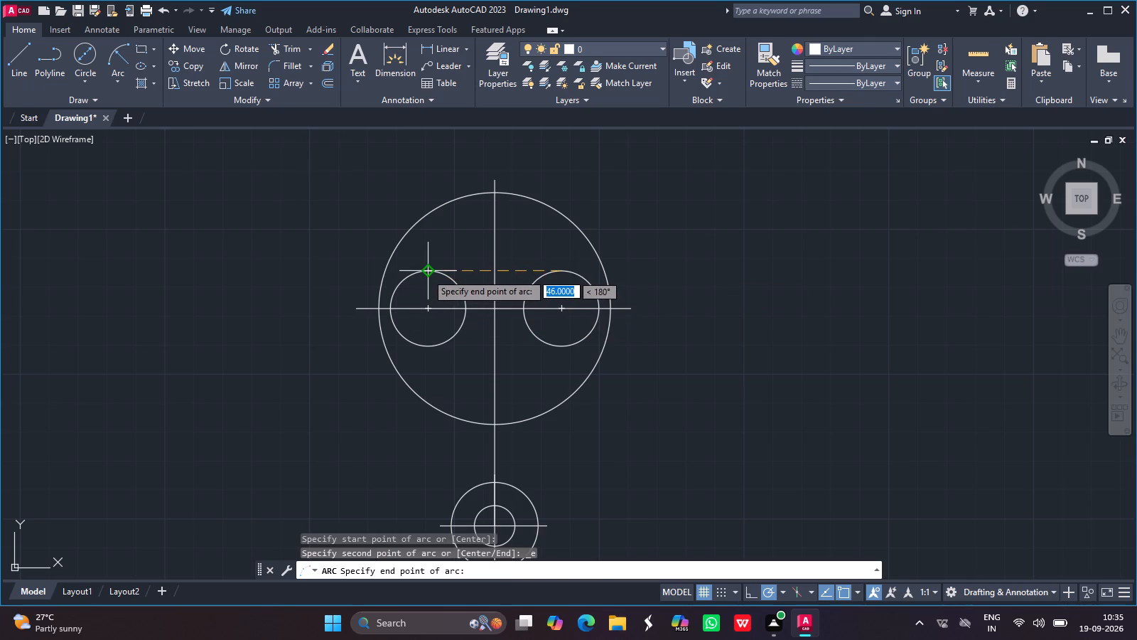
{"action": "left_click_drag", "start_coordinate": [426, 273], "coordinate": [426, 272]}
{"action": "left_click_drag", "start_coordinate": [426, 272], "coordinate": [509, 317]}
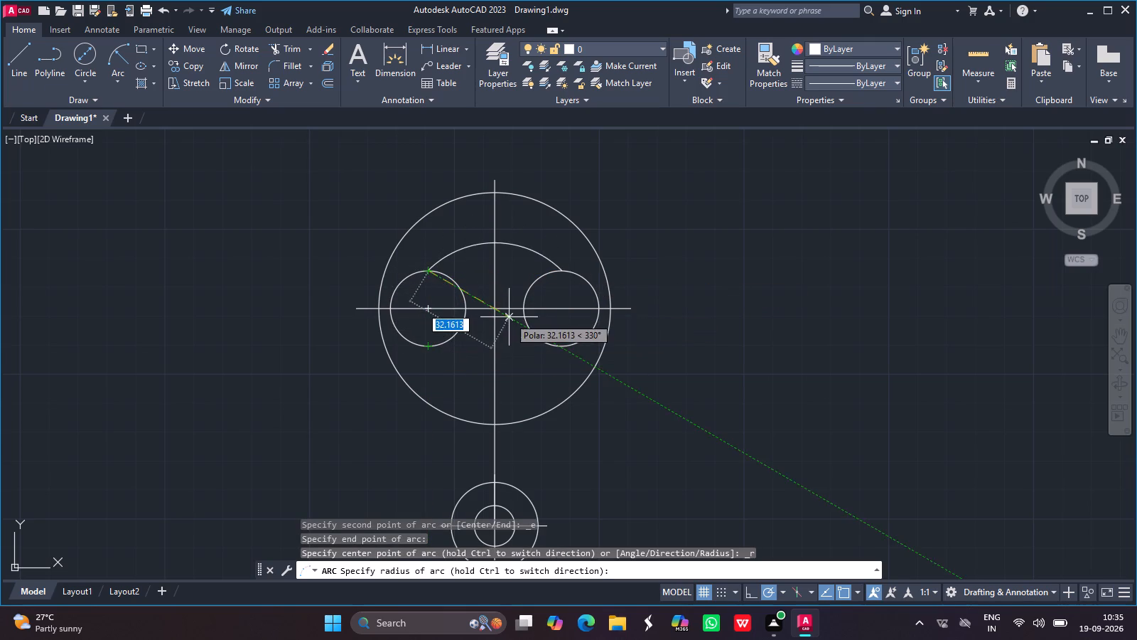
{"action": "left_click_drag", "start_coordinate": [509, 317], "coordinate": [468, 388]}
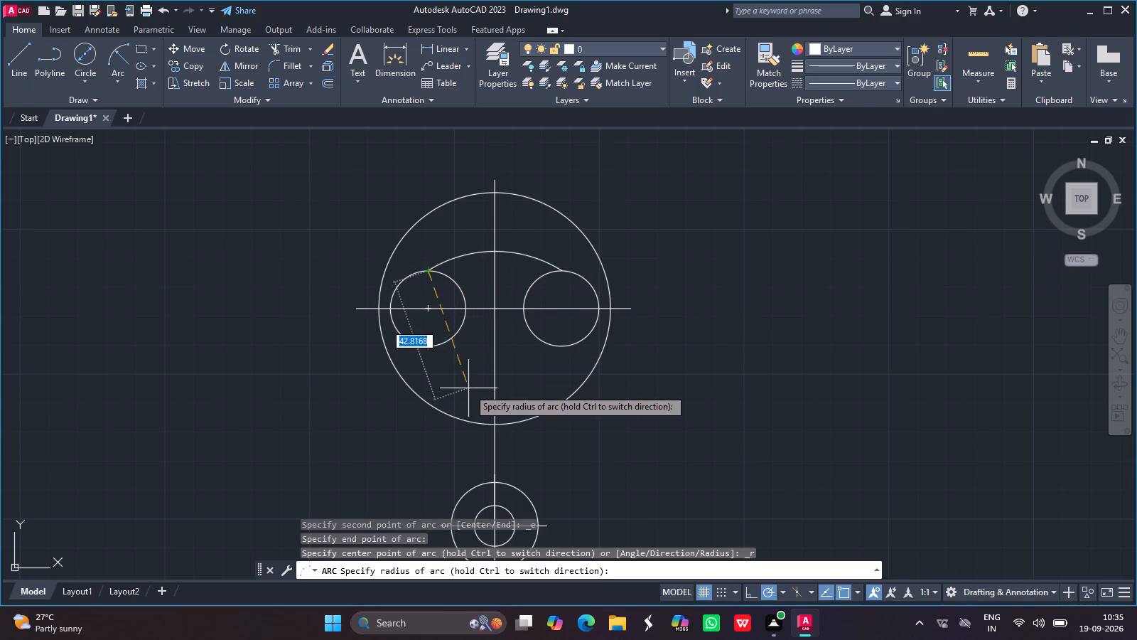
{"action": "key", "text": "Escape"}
Draw a Start, End, Radius arc from the left 26-diameter circle's top quadrant to the right one's top quadrant, radius 24.
{"action": "left_click", "coordinate": [121, 58]}
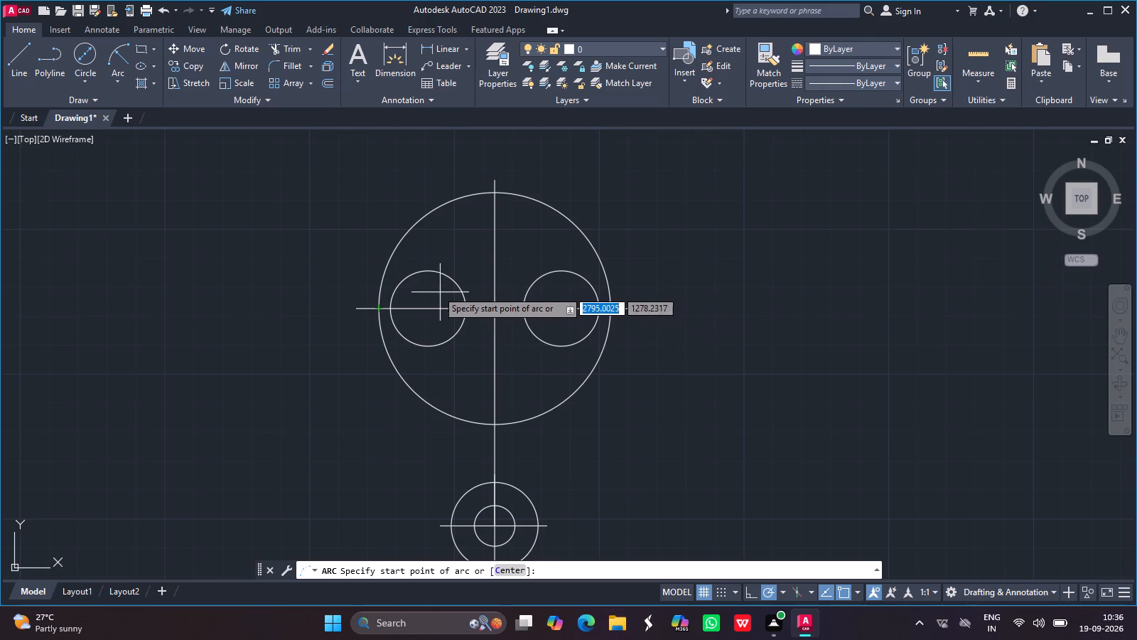
{"action": "left_click_drag", "start_coordinate": [426, 272], "coordinate": [586, 314]}
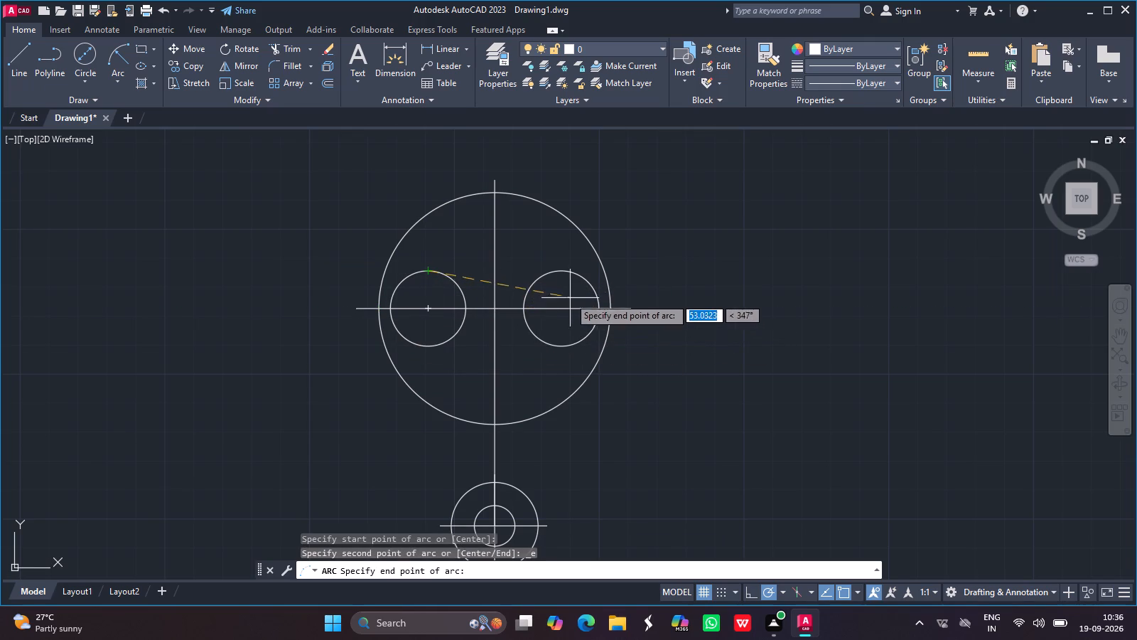
{"action": "left_click_drag", "start_coordinate": [564, 274], "coordinate": [556, 311]}
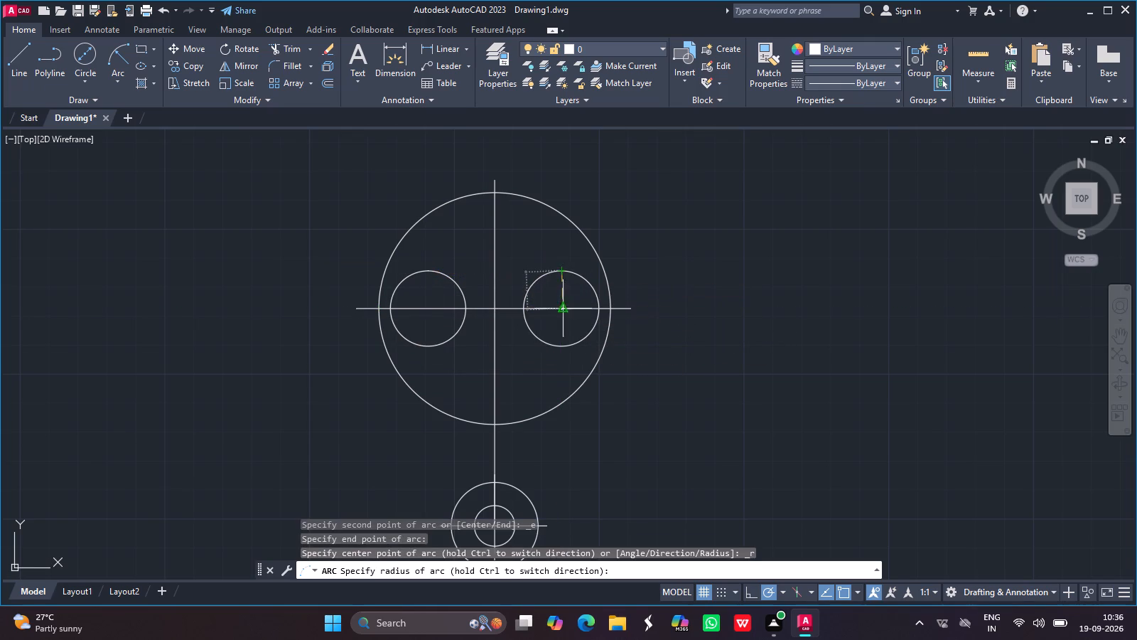
{"action": "left_click_drag", "start_coordinate": [556, 311], "coordinate": [467, 289]}
{"action": "type", "text": "24"}
{"action": "key", "text": "Return"}
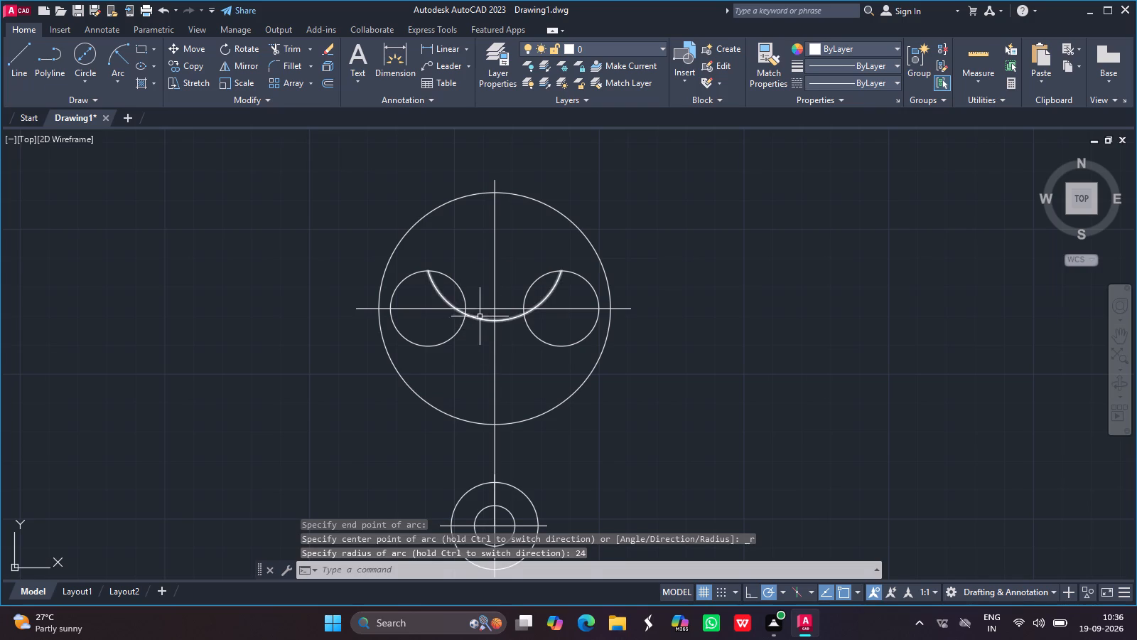
Move the radius-24 arc straight up along the vertical centre line until it touches both 26-diameter circles.
{"action": "left_click", "coordinate": [480, 318]}
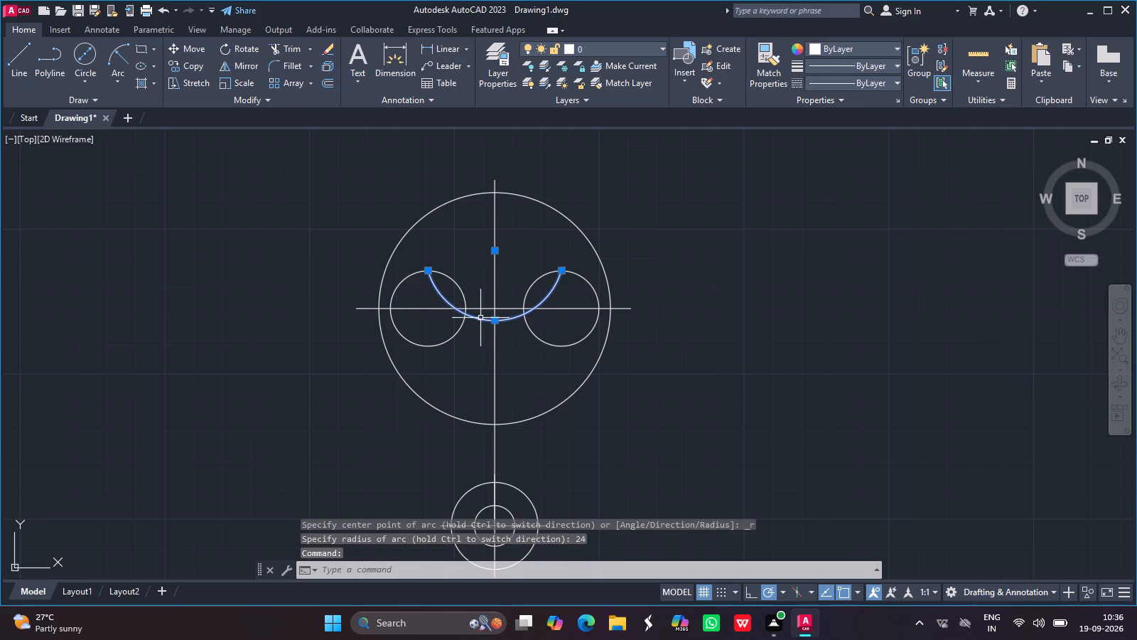
{"action": "type", "text": "move"}
{"action": "key", "text": "Return"}
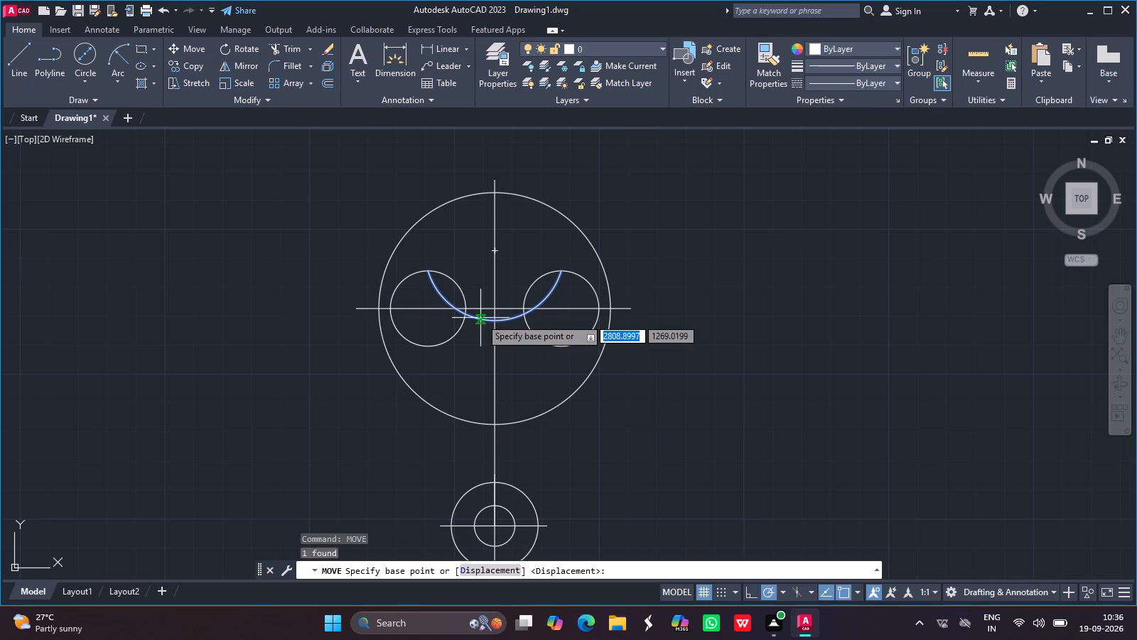
{"action": "left_click_drag", "start_coordinate": [495, 249], "coordinate": [495, 224]}
{"action": "left_click", "coordinate": [495, 224]}
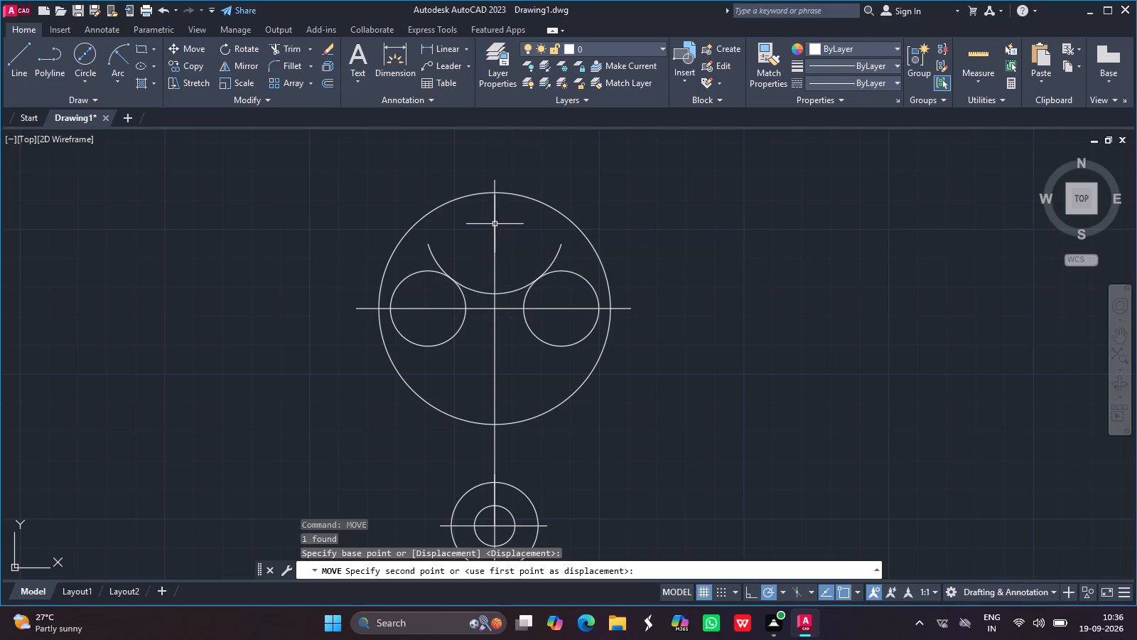
Draw two short slanted cutting lines across the arc where it touches the left and right 26-diameter circles.
{"action": "left_click", "coordinate": [284, 48]}
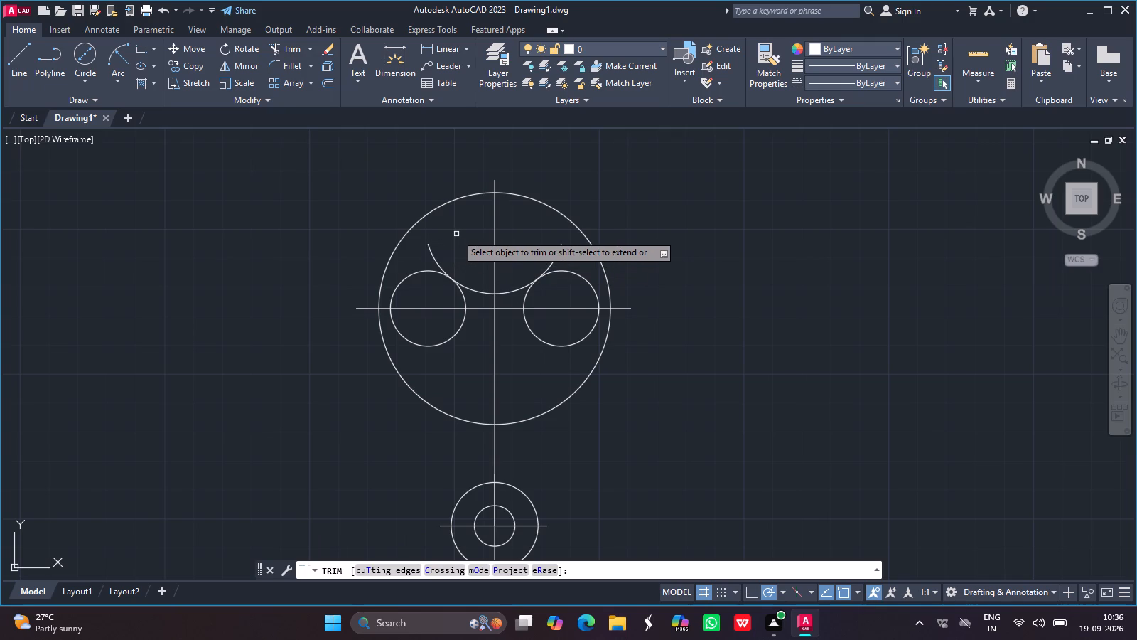
{"action": "key", "text": "Escape"}
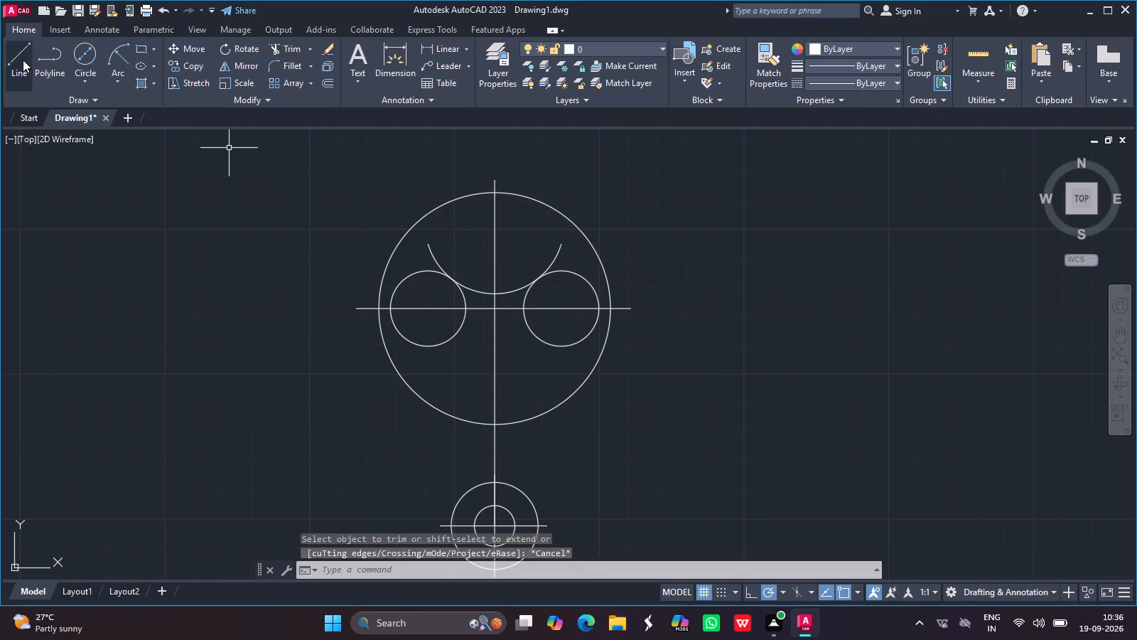
{"action": "left_click", "coordinate": [23, 60]}
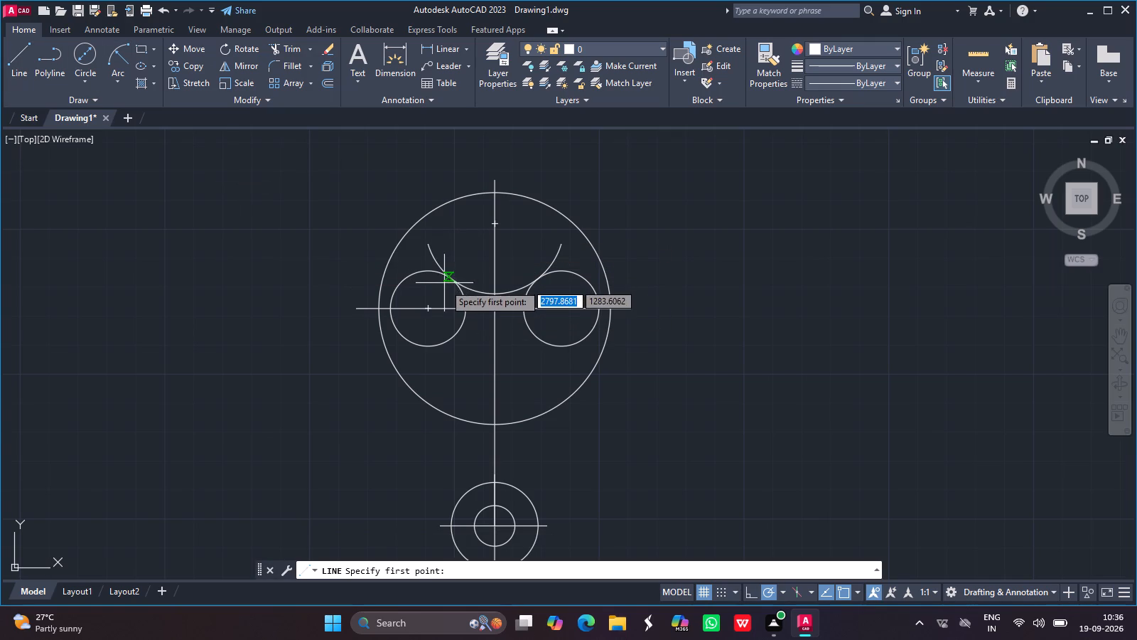
{"action": "left_click_drag", "start_coordinate": [444, 289], "coordinate": [459, 263]}
{"action": "left_click", "coordinate": [459, 263]}
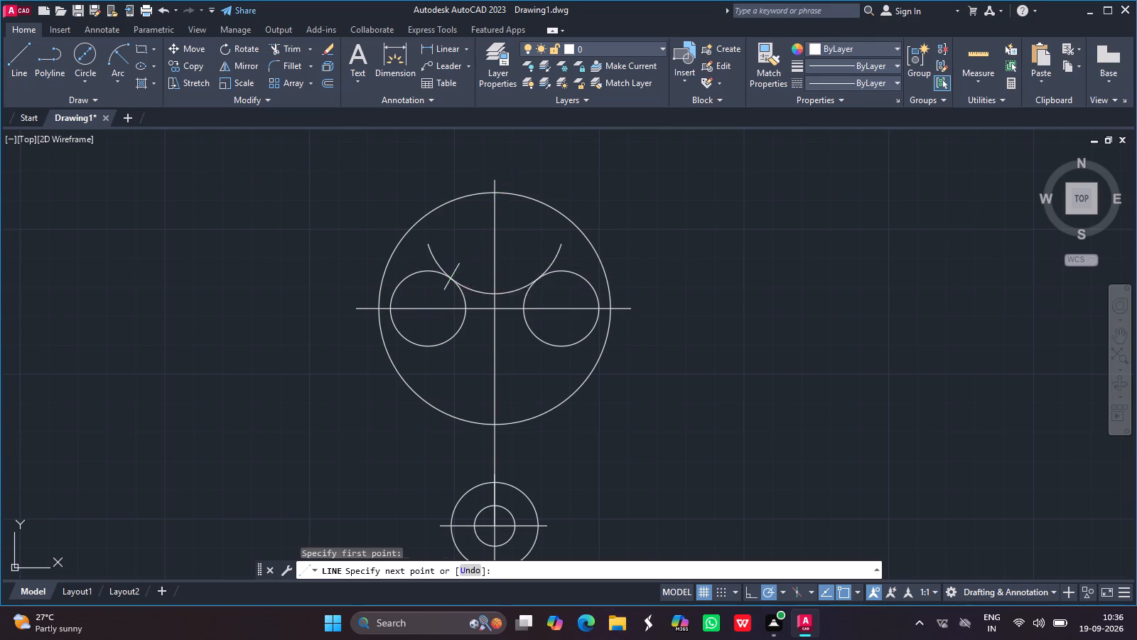
{"action": "key", "text": "Return"}
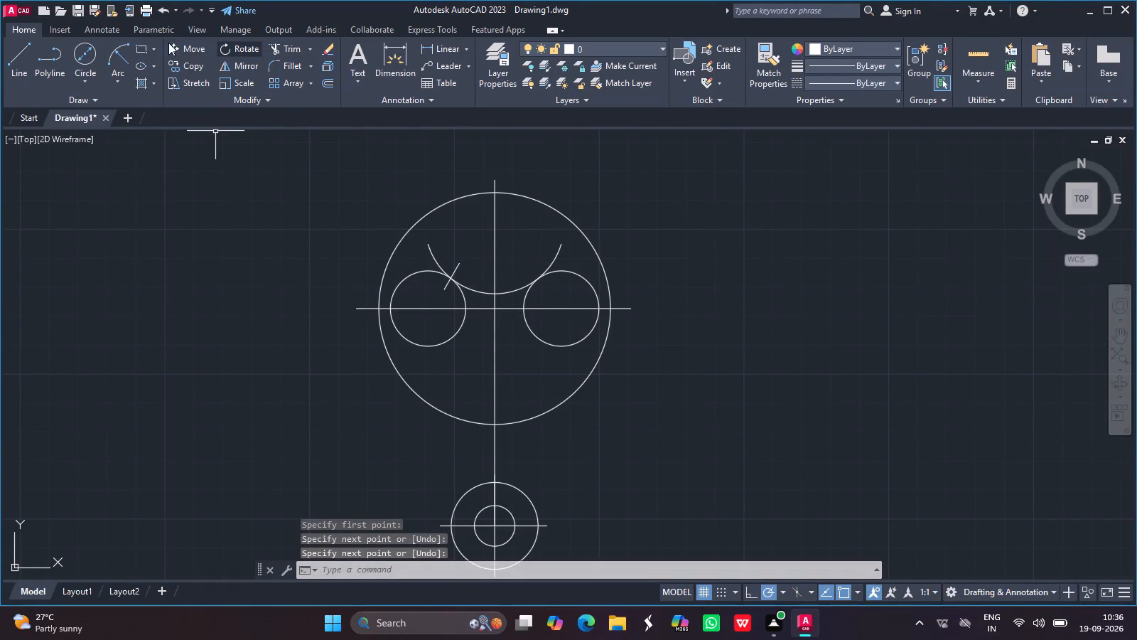
{"action": "left_click", "coordinate": [13, 71]}
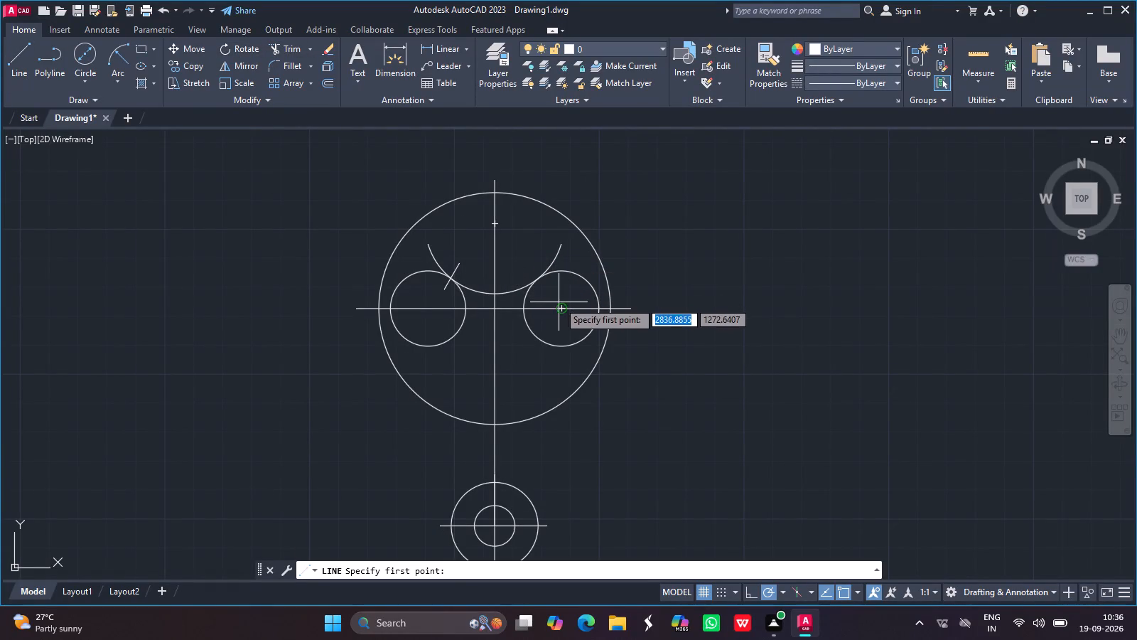
{"action": "left_click_drag", "start_coordinate": [551, 292], "coordinate": [529, 267]}
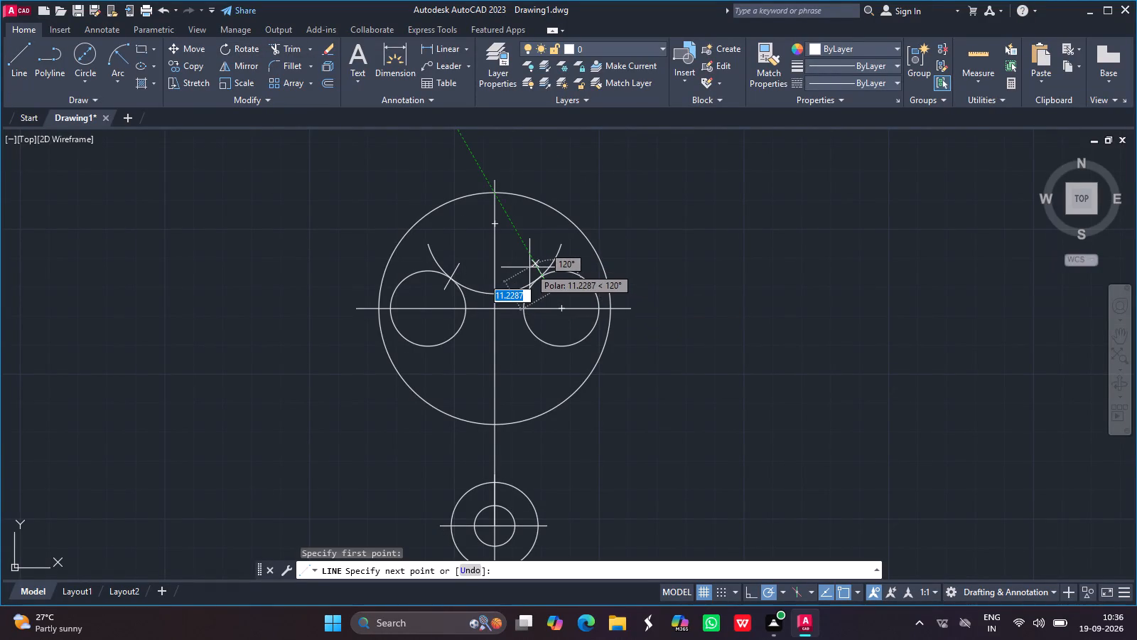
{"action": "left_click_drag", "start_coordinate": [529, 267], "coordinate": [527, 266]}
{"action": "left_click", "coordinate": [527, 266]}
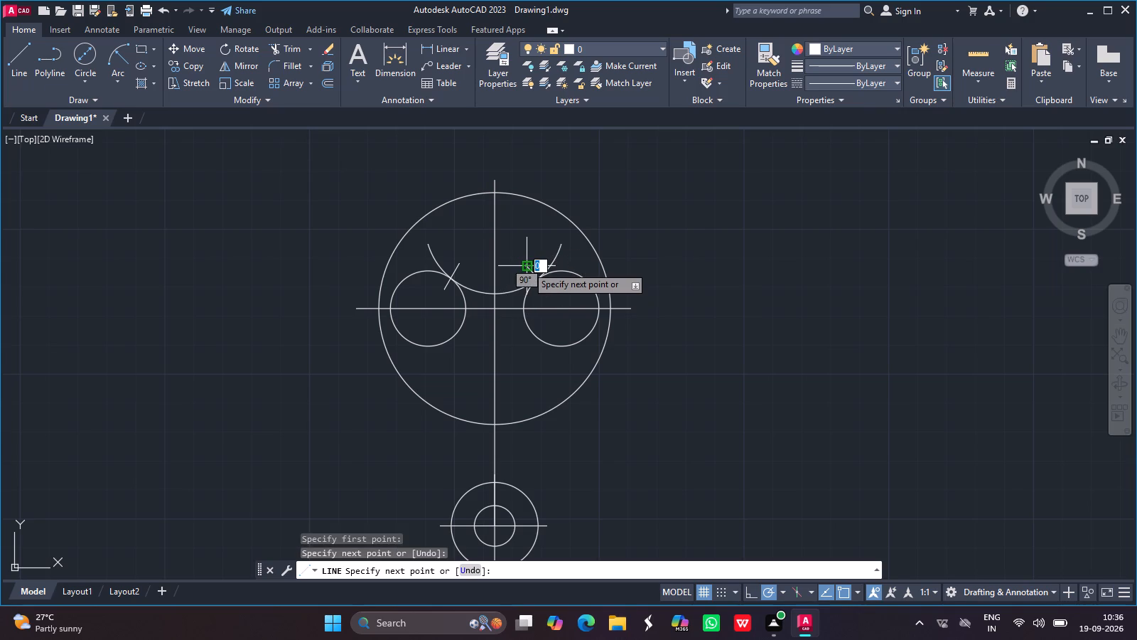
{"action": "key", "text": "Return"}
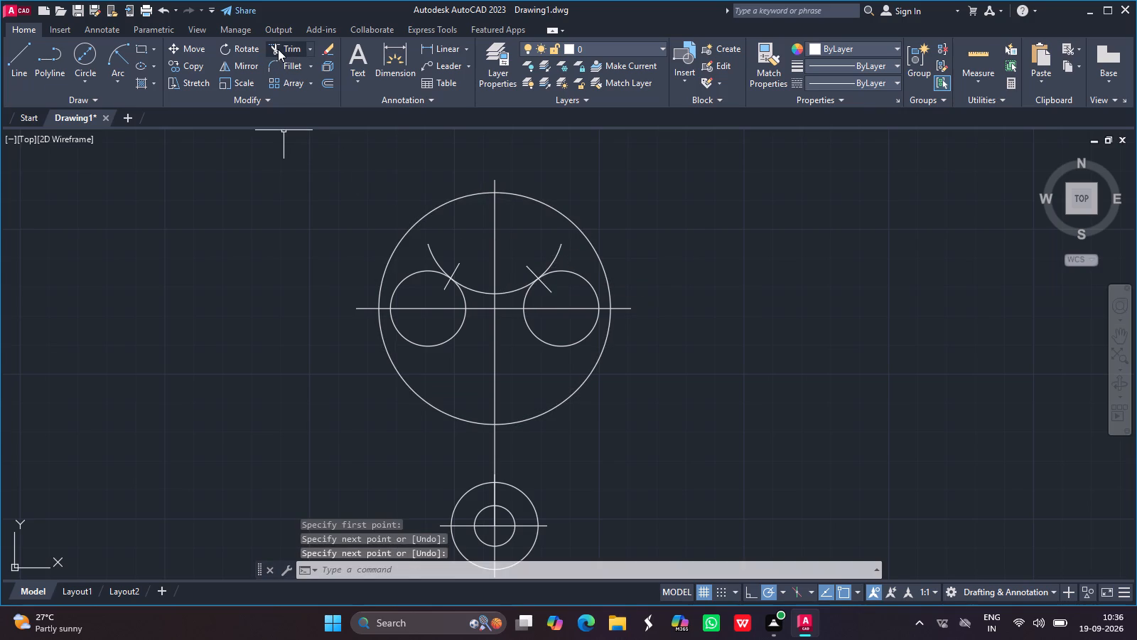
Trim the arc's ends beyond the two 26-diameter circles and remove both short cutting lines.
{"action": "left_click", "coordinate": [278, 49]}
{"action": "left_click_drag", "start_coordinate": [438, 267], "coordinate": [458, 270]}
{"action": "left_click_drag", "start_coordinate": [458, 270], "coordinate": [447, 285]}
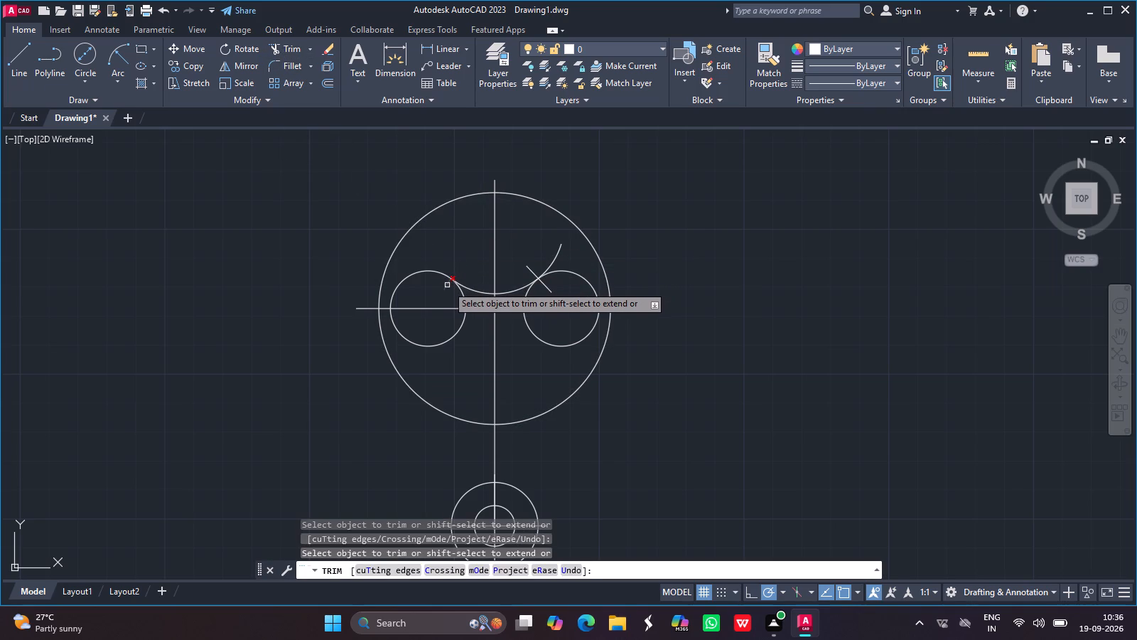
{"action": "left_click_drag", "start_coordinate": [447, 285], "coordinate": [531, 271]}
{"action": "left_click_drag", "start_coordinate": [531, 271], "coordinate": [551, 284]}
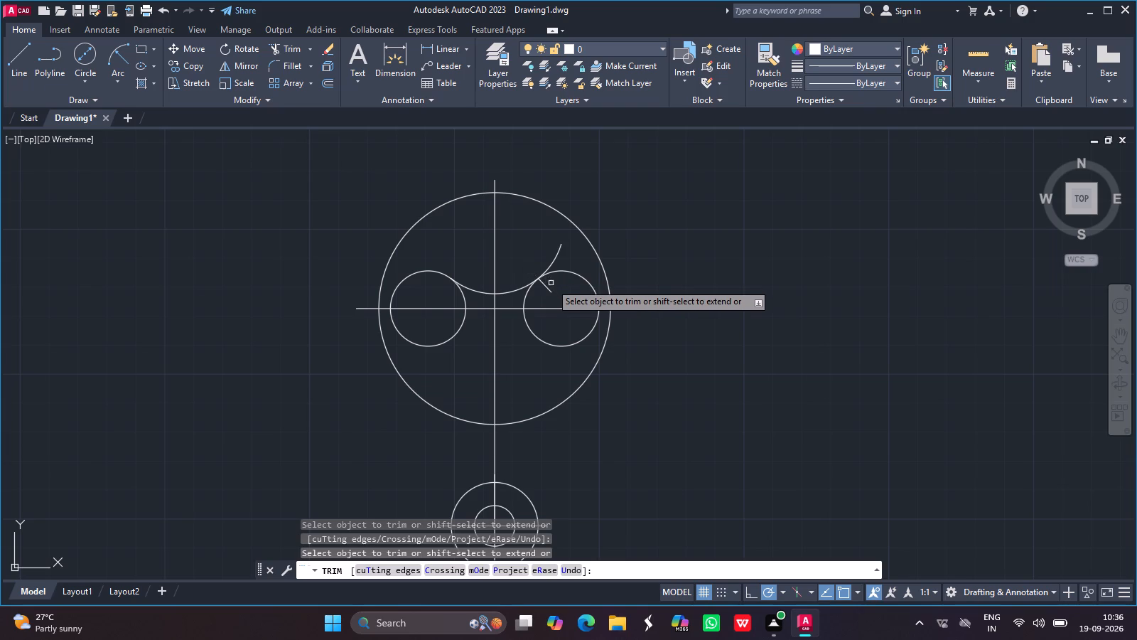
{"action": "left_click_drag", "start_coordinate": [551, 284], "coordinate": [546, 284]}
{"action": "left_click_drag", "start_coordinate": [546, 284], "coordinate": [551, 265]}
{"action": "left_click", "coordinate": [551, 265]}
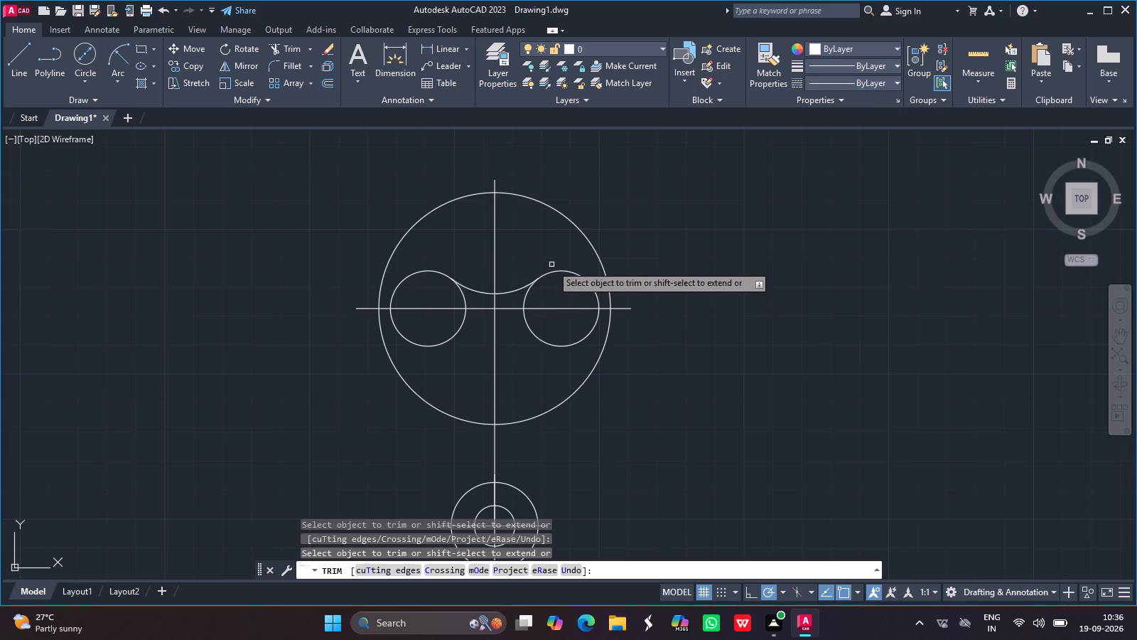
{"action": "key", "text": "Return"}
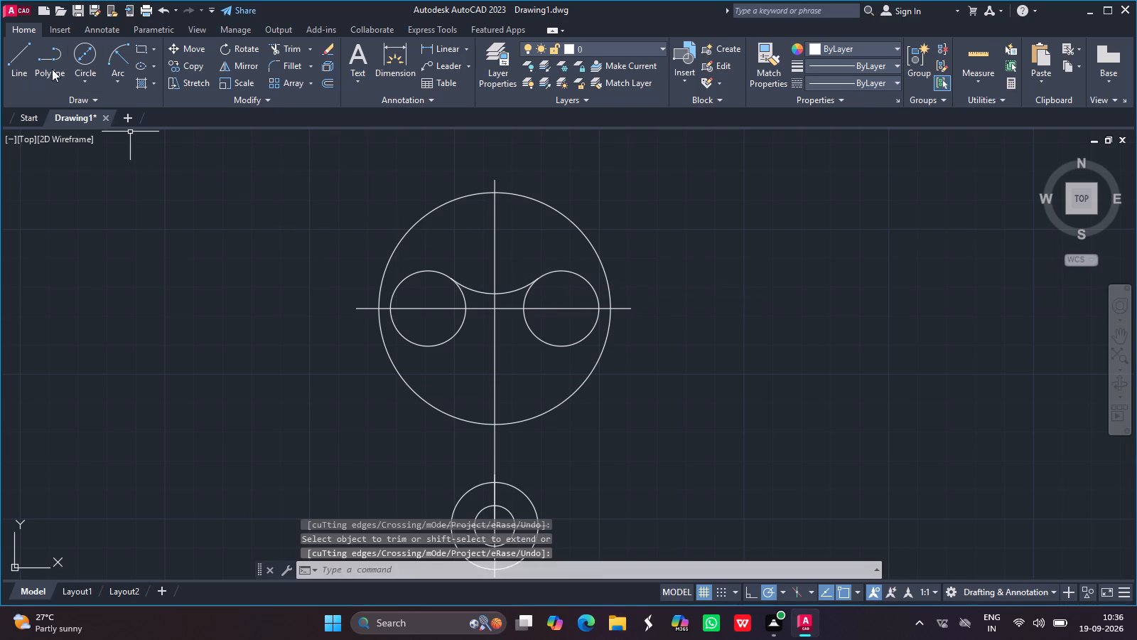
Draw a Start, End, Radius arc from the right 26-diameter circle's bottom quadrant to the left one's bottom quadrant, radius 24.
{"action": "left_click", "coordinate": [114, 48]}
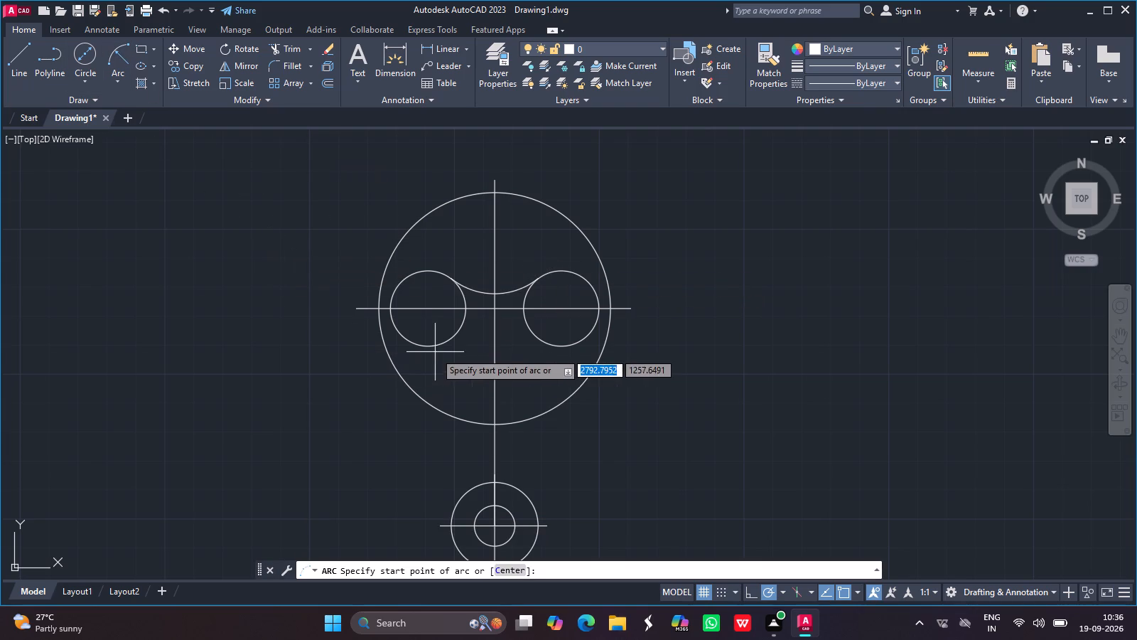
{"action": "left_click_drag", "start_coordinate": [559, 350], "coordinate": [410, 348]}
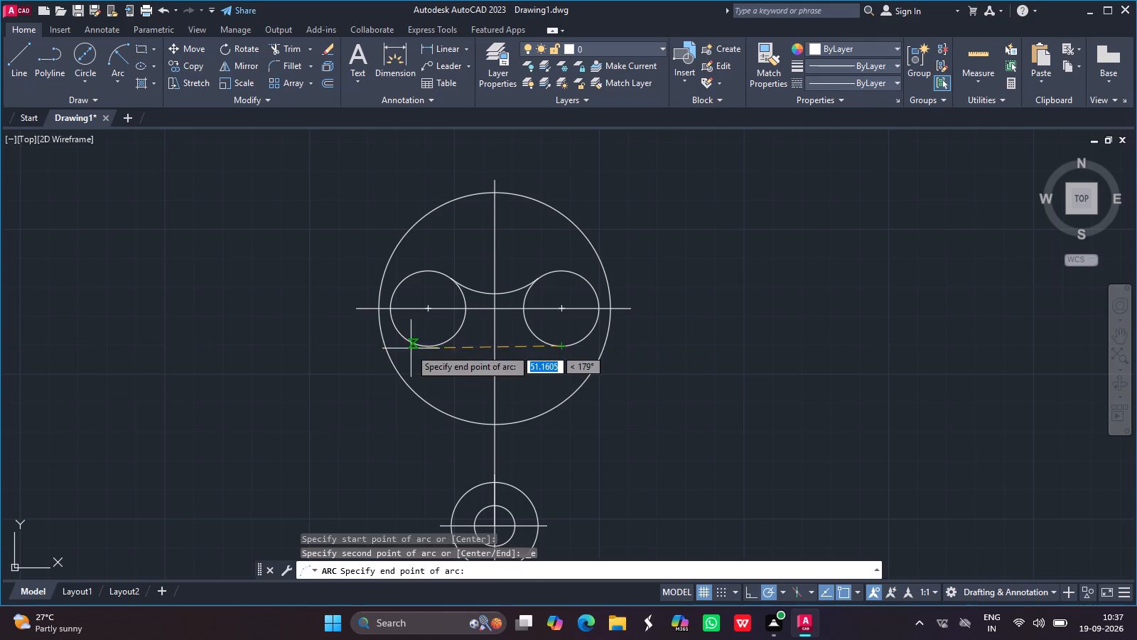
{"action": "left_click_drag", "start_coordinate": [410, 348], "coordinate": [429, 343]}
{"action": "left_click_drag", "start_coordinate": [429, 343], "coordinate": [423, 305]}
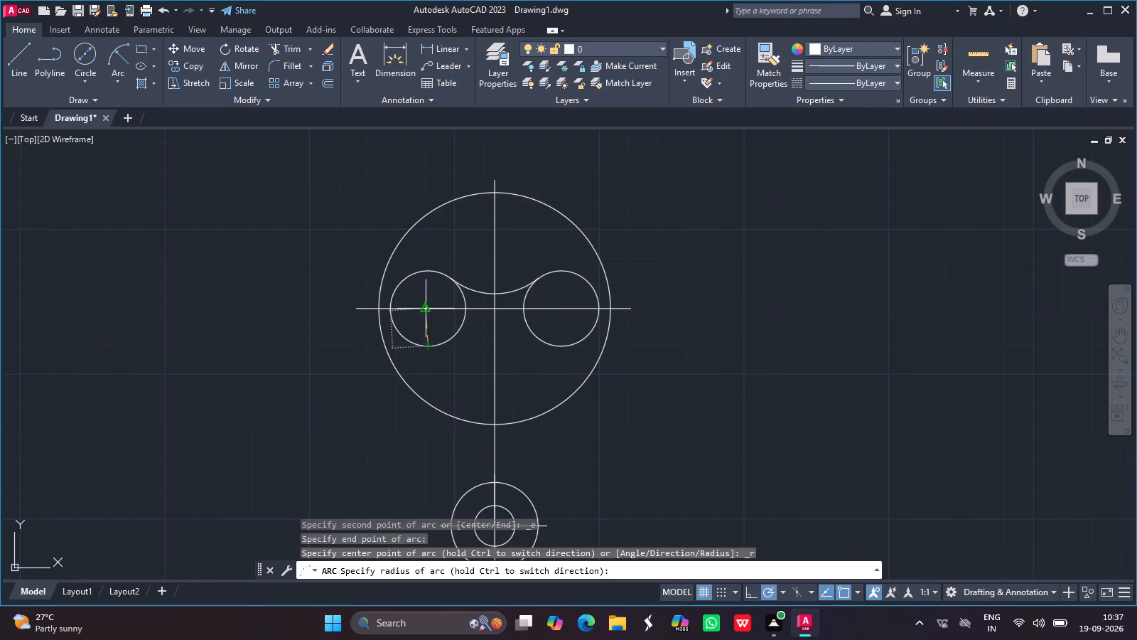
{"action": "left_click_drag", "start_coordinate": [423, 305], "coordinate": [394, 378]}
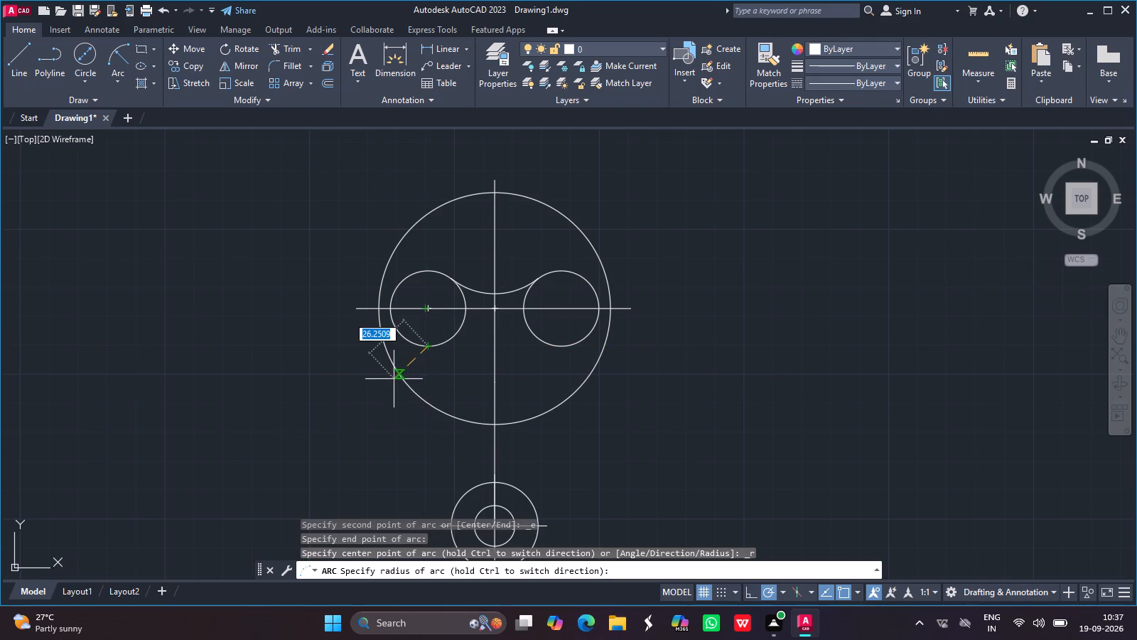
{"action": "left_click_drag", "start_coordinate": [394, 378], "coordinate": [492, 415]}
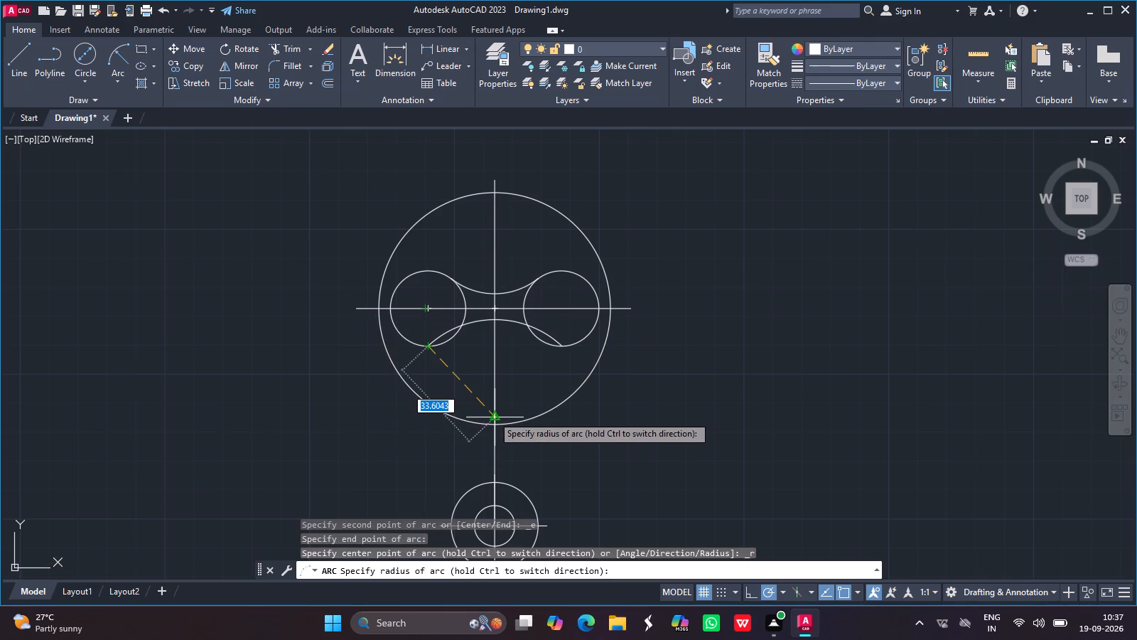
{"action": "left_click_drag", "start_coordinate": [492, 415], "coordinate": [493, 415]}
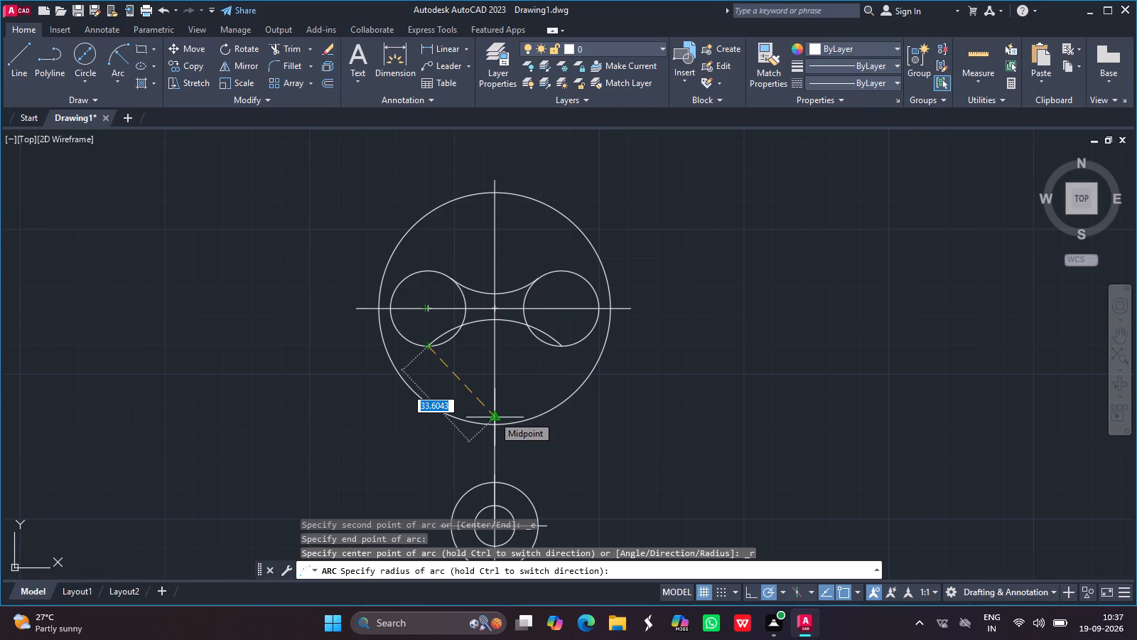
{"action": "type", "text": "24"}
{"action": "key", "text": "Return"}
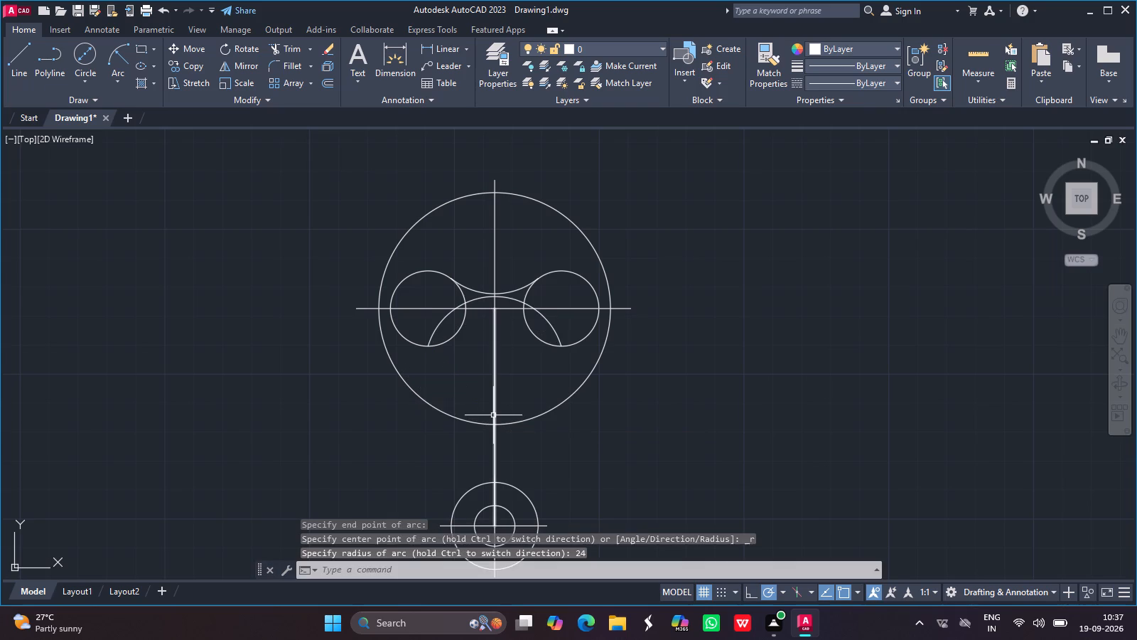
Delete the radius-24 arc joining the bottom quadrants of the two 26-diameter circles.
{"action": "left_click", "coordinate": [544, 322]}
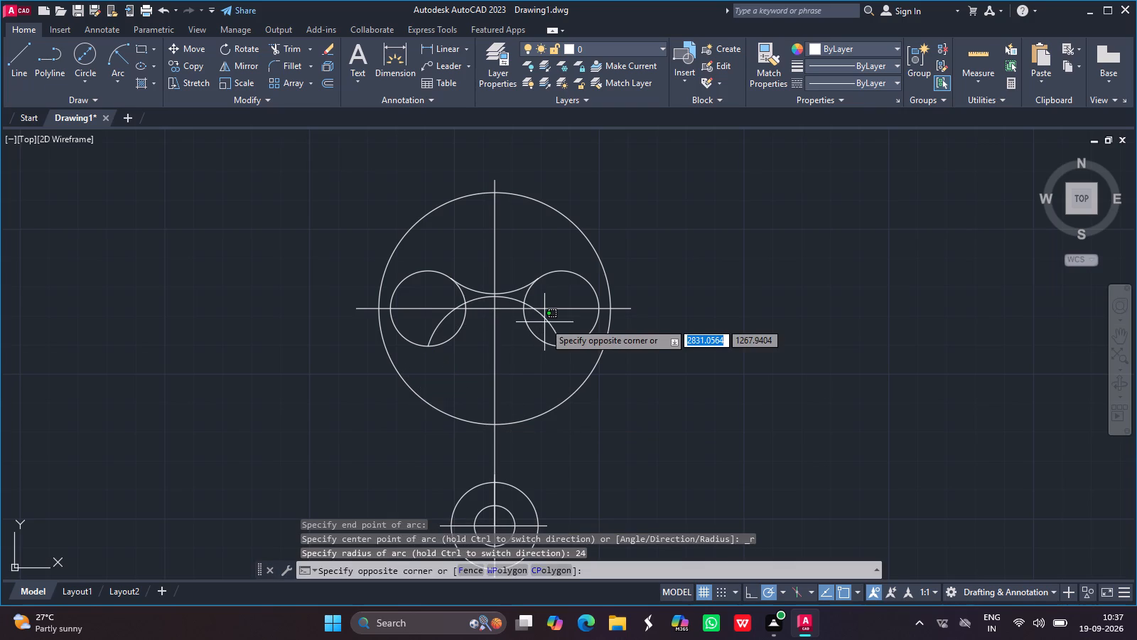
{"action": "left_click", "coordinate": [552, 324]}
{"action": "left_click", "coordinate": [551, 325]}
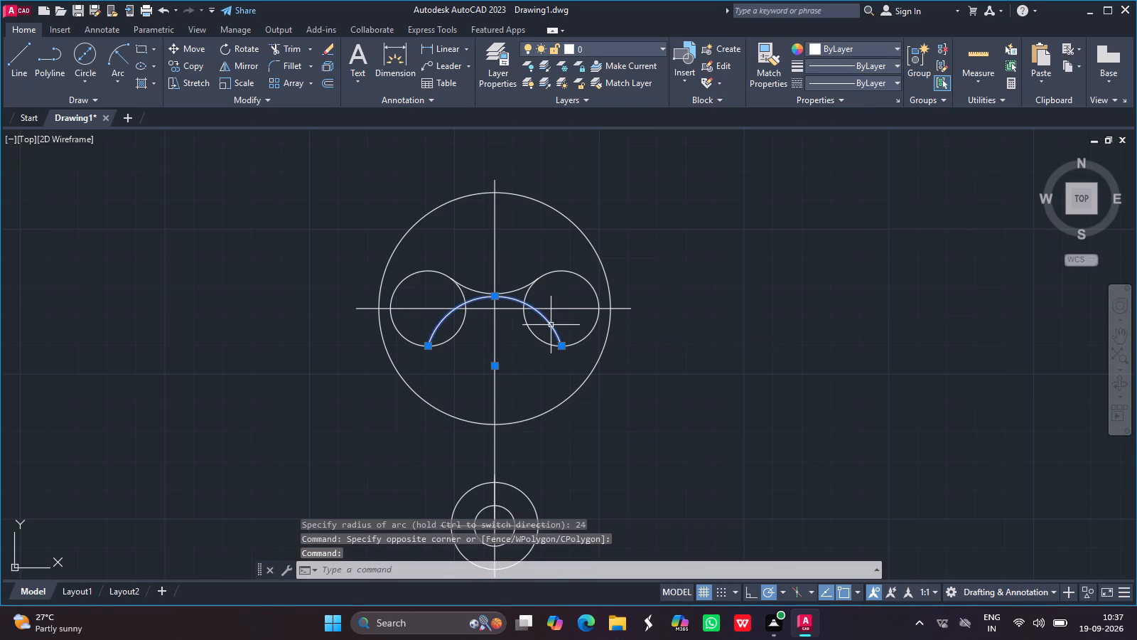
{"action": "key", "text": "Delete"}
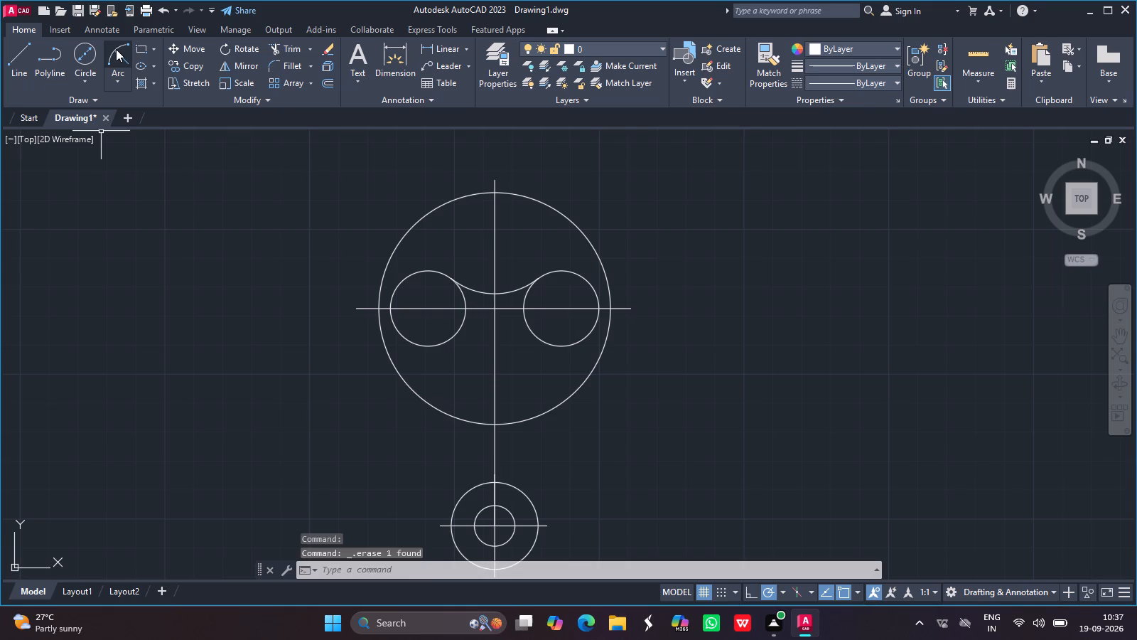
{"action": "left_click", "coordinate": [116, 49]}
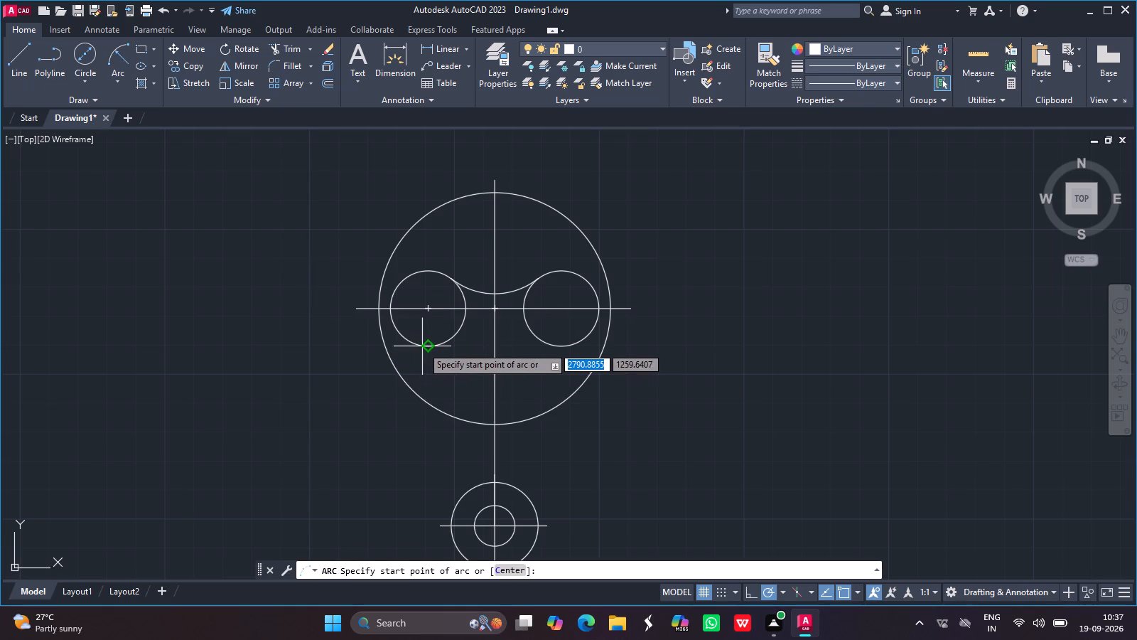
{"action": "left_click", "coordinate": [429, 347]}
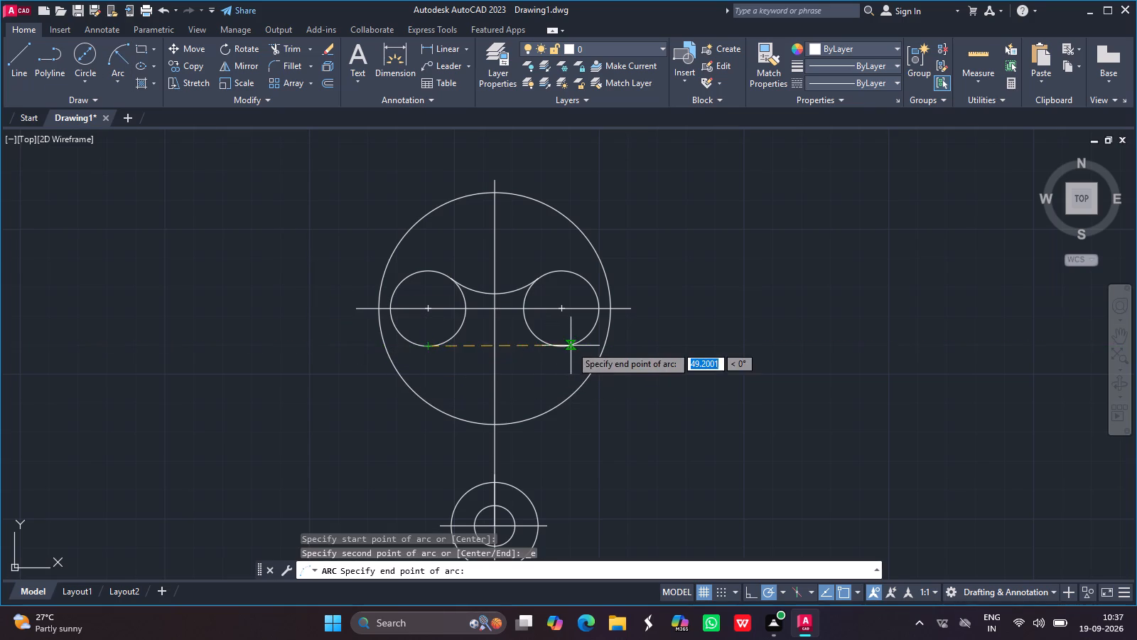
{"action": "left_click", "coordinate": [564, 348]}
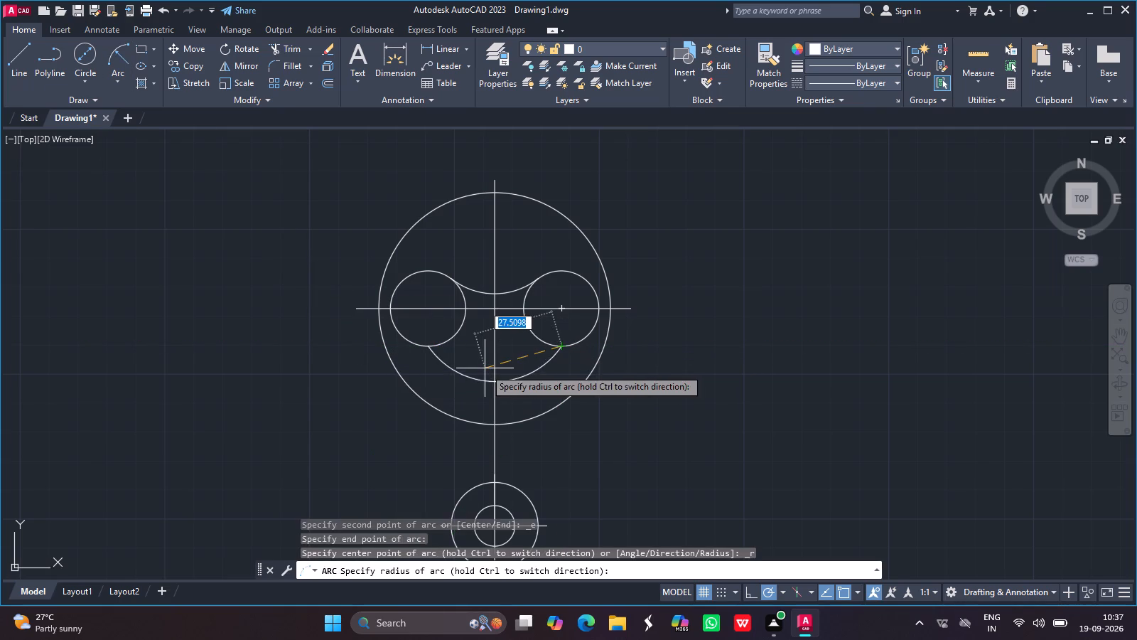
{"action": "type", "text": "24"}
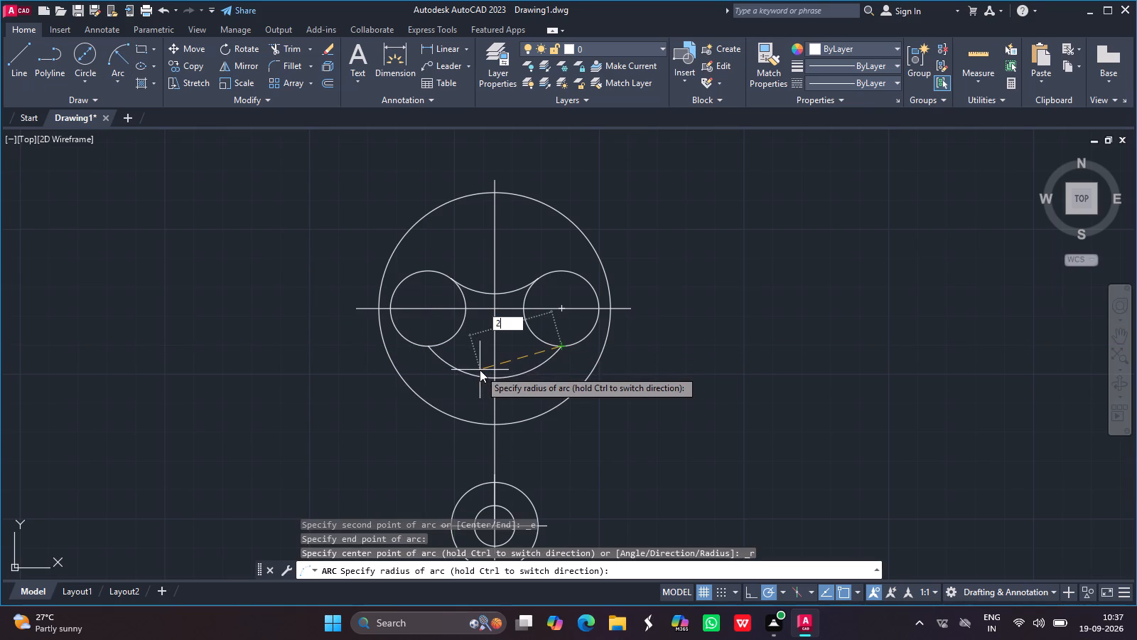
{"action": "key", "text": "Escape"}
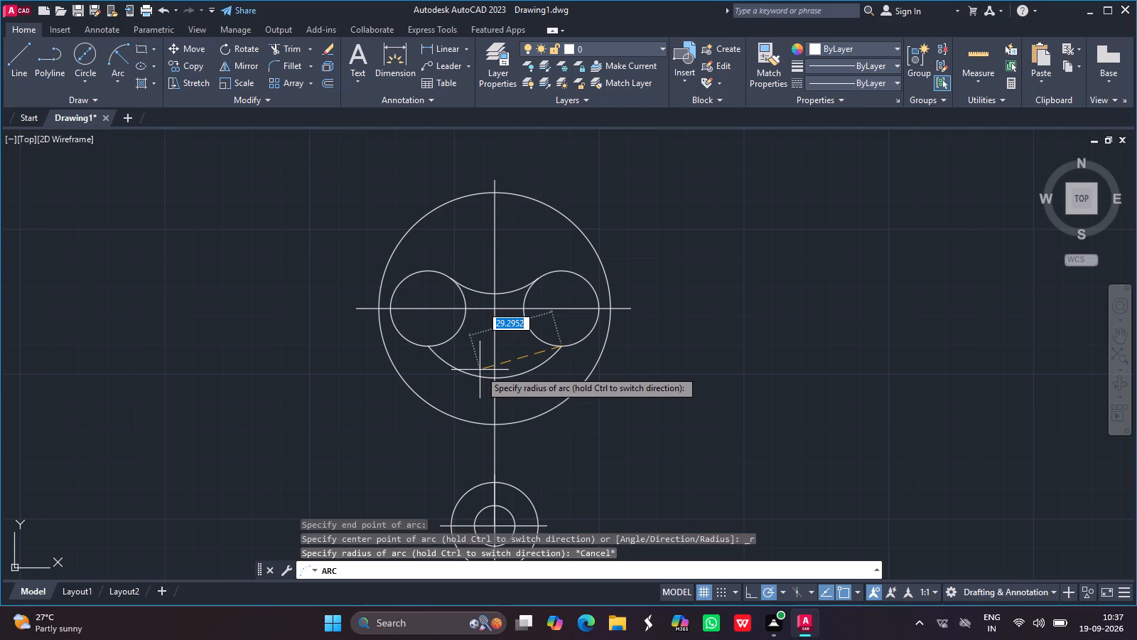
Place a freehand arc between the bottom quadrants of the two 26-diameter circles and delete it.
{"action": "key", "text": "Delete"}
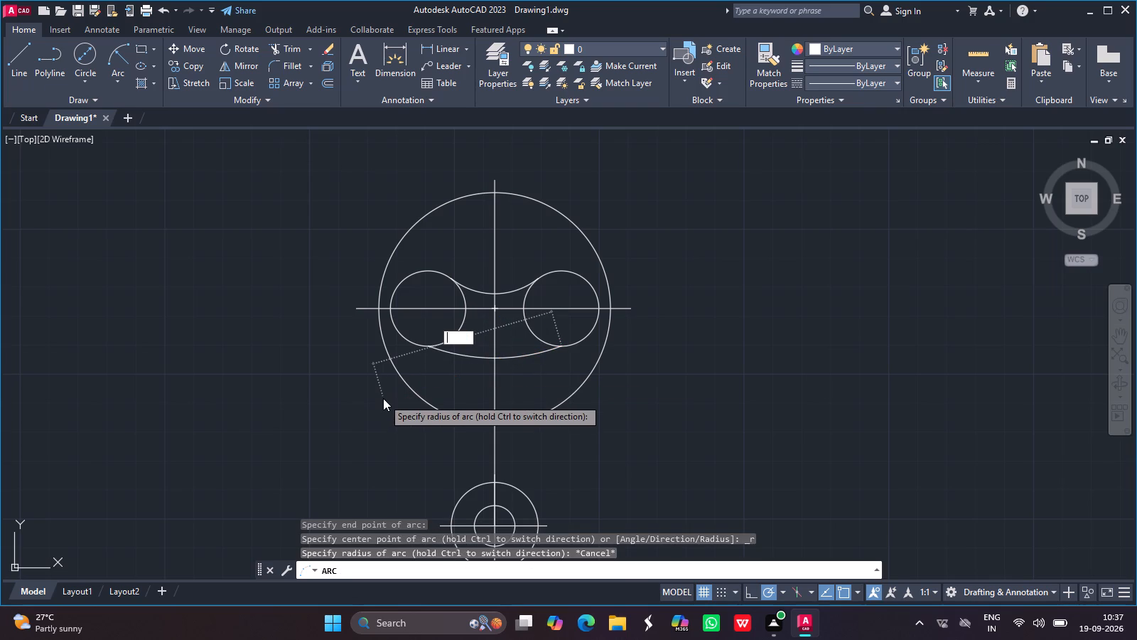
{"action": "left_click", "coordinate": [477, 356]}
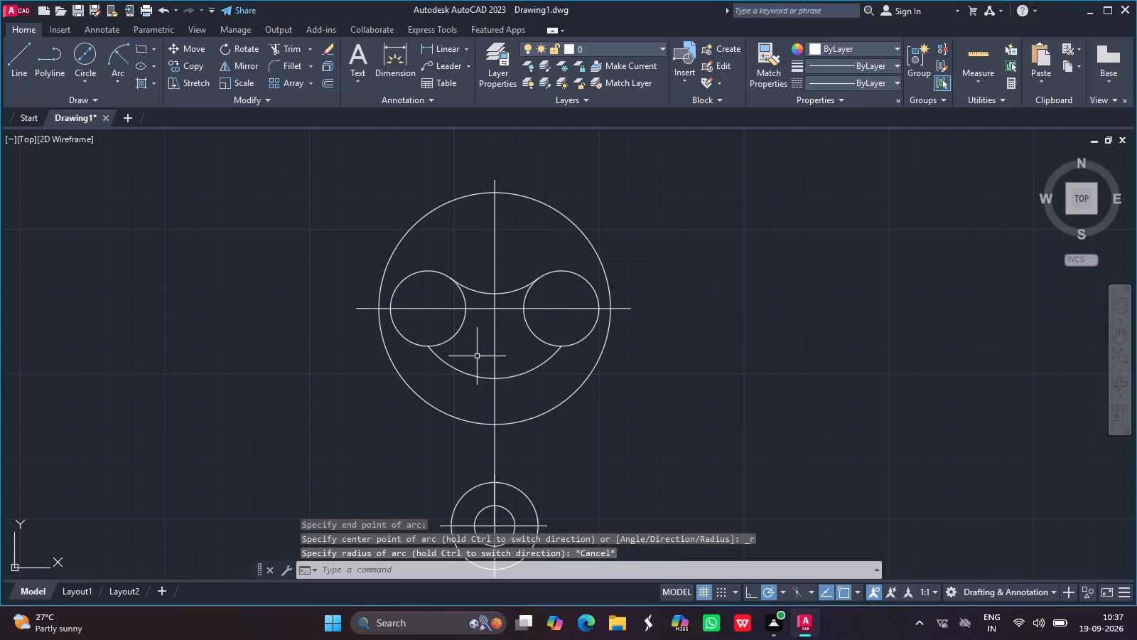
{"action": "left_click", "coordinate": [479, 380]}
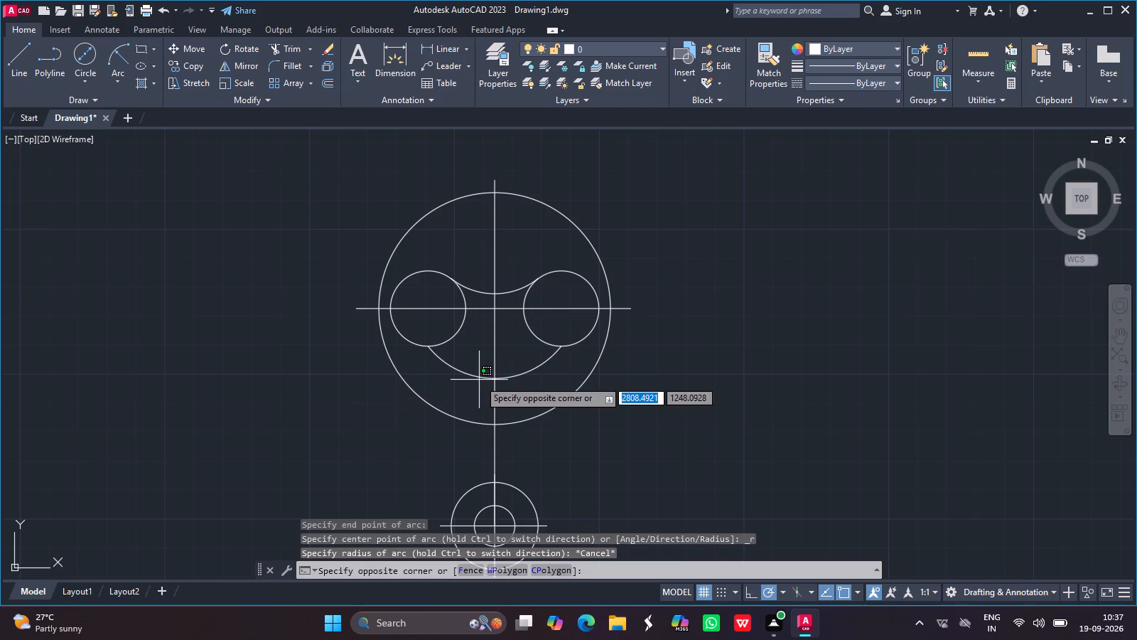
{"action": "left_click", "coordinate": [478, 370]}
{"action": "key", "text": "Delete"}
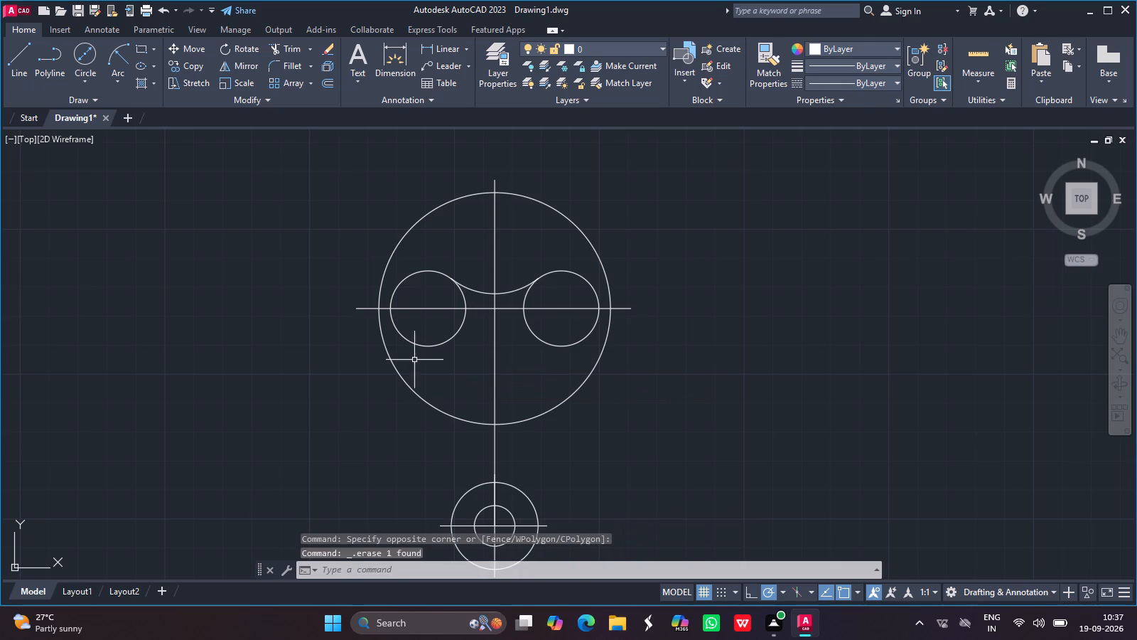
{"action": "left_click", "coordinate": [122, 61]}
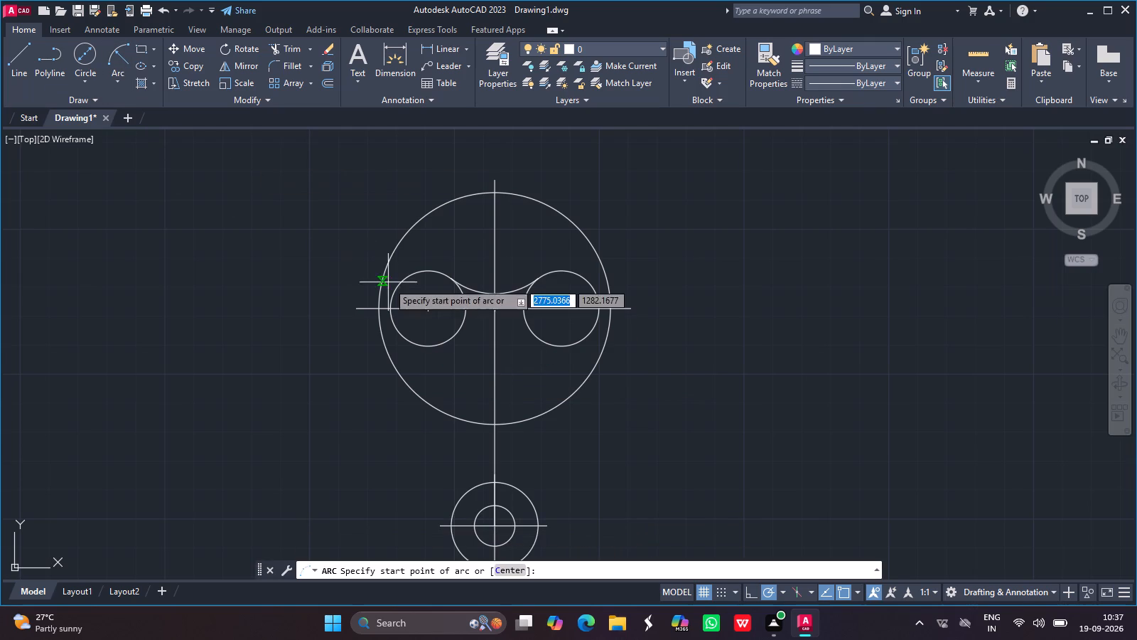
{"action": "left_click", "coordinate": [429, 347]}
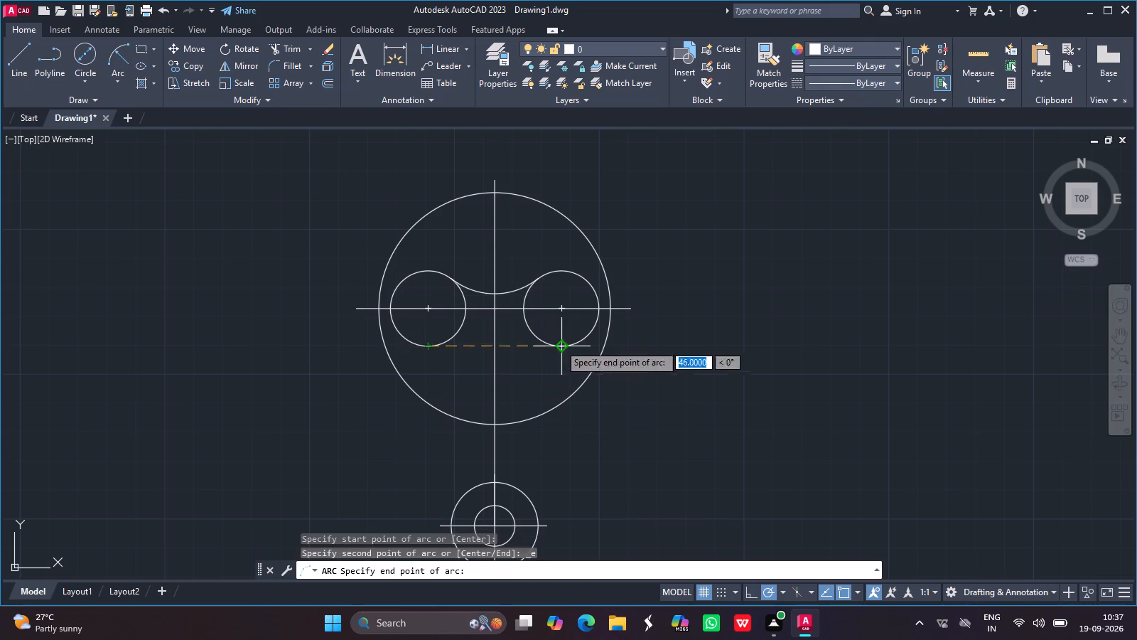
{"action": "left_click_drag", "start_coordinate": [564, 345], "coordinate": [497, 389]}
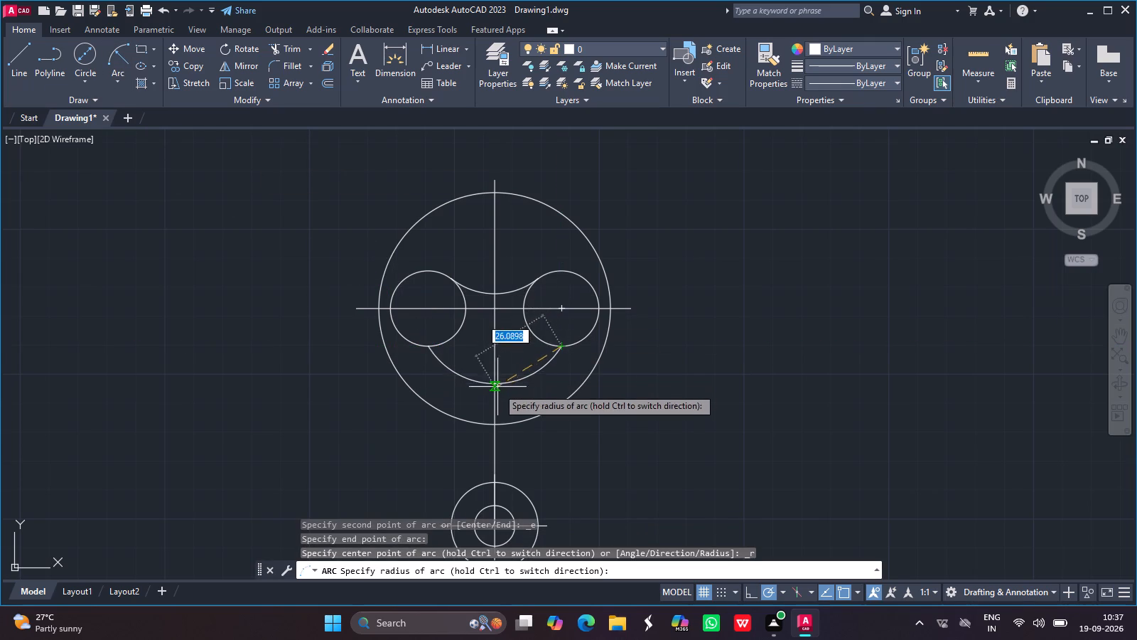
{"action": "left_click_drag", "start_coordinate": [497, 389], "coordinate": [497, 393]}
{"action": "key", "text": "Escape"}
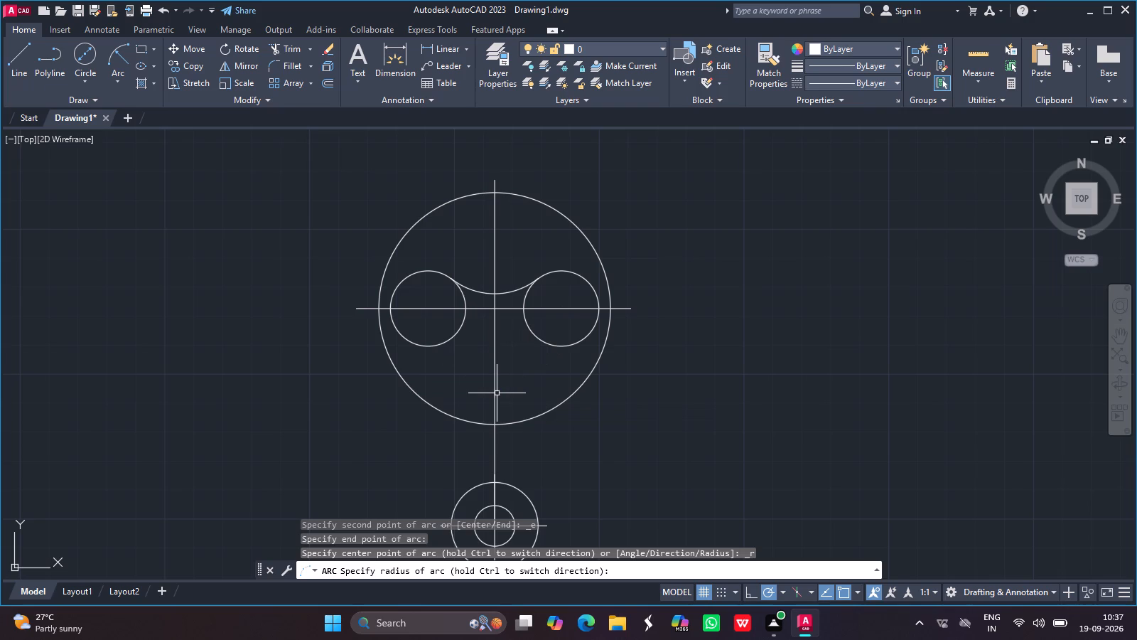
Draw a Start, End, Radius arc from the right 26-diameter circle's bottom quadrant to the left one's bottom quadrant, radius 24.
{"action": "left_click", "coordinate": [122, 57]}
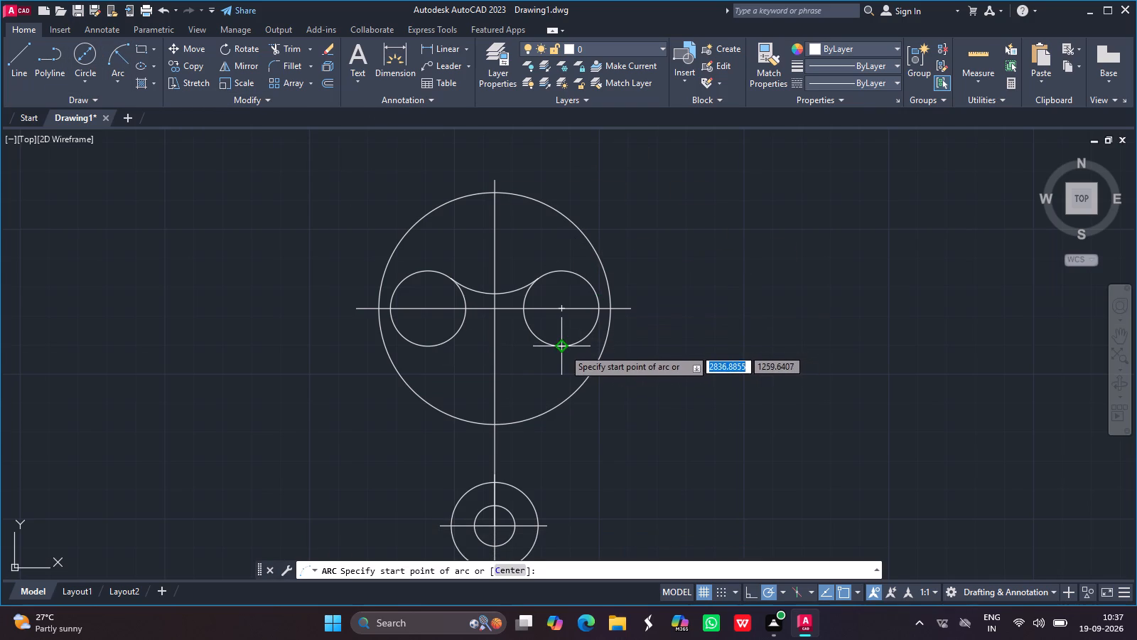
{"action": "left_click_drag", "start_coordinate": [562, 347], "coordinate": [433, 343]}
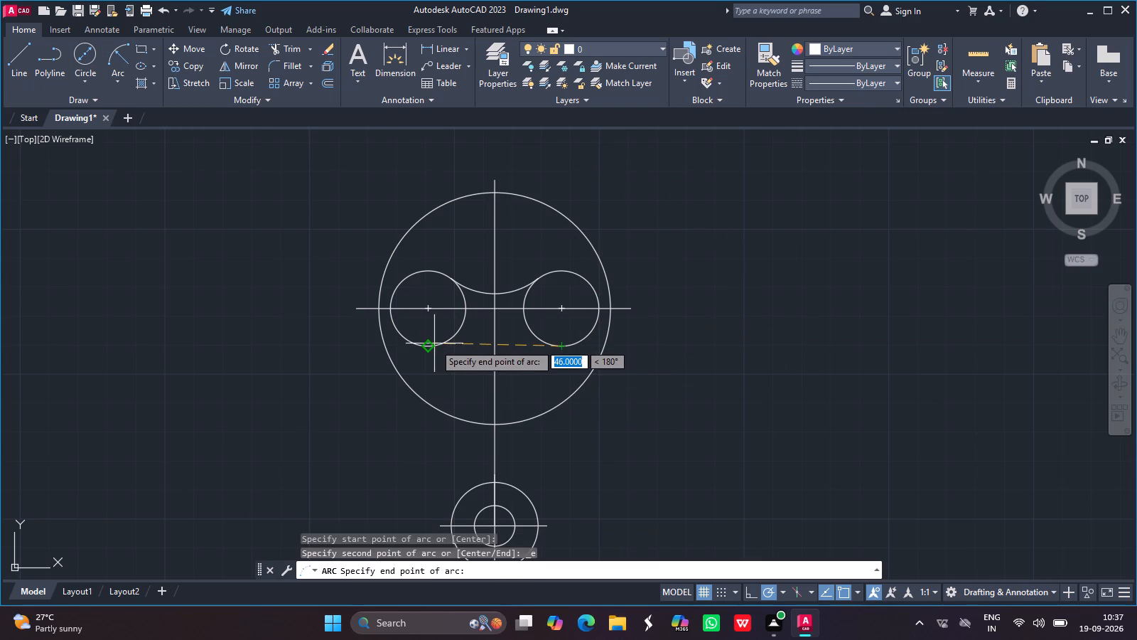
{"action": "left_click_drag", "start_coordinate": [433, 343], "coordinate": [429, 345]}
{"action": "left_click_drag", "start_coordinate": [429, 345], "coordinate": [465, 376]}
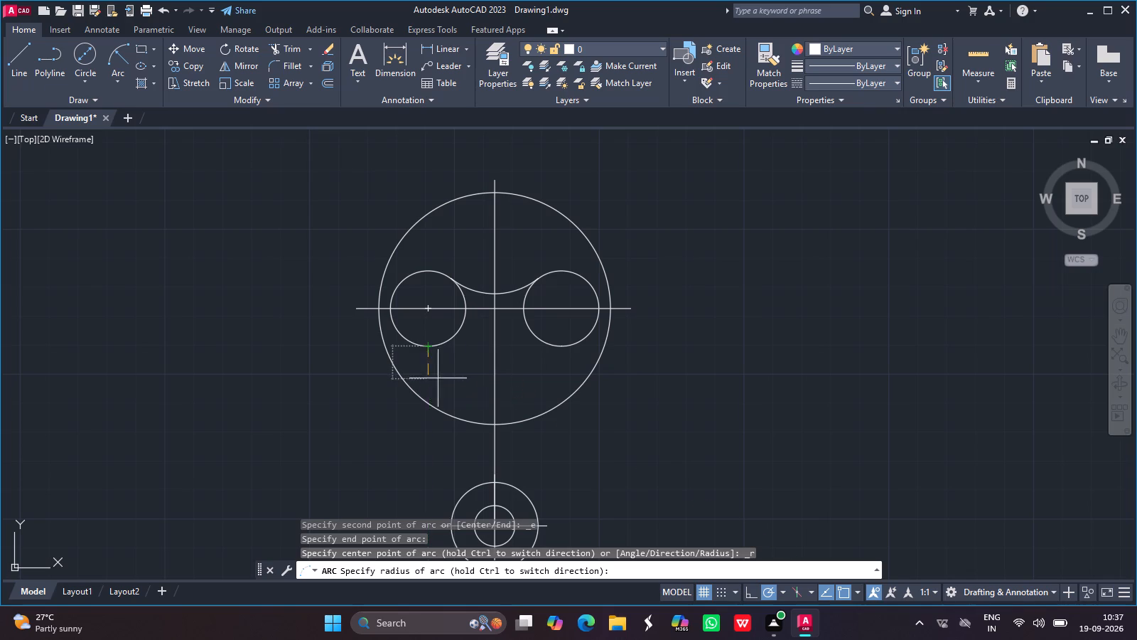
{"action": "left_click_drag", "start_coordinate": [465, 376], "coordinate": [504, 390]}
{"action": "type", "text": "24"}
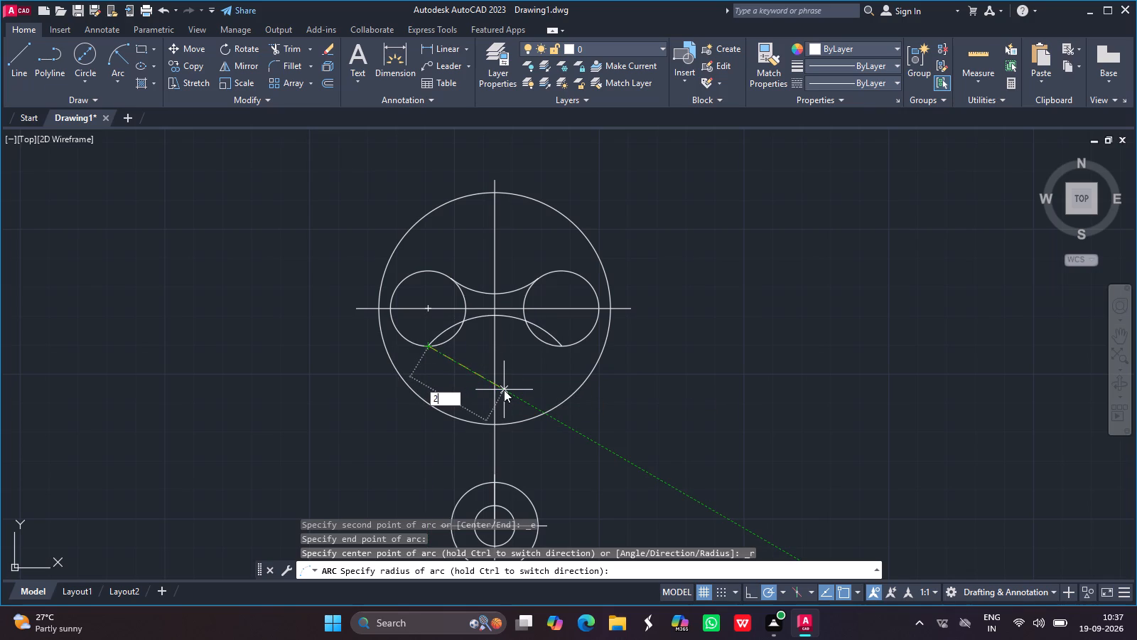
{"action": "key", "text": "Return"}
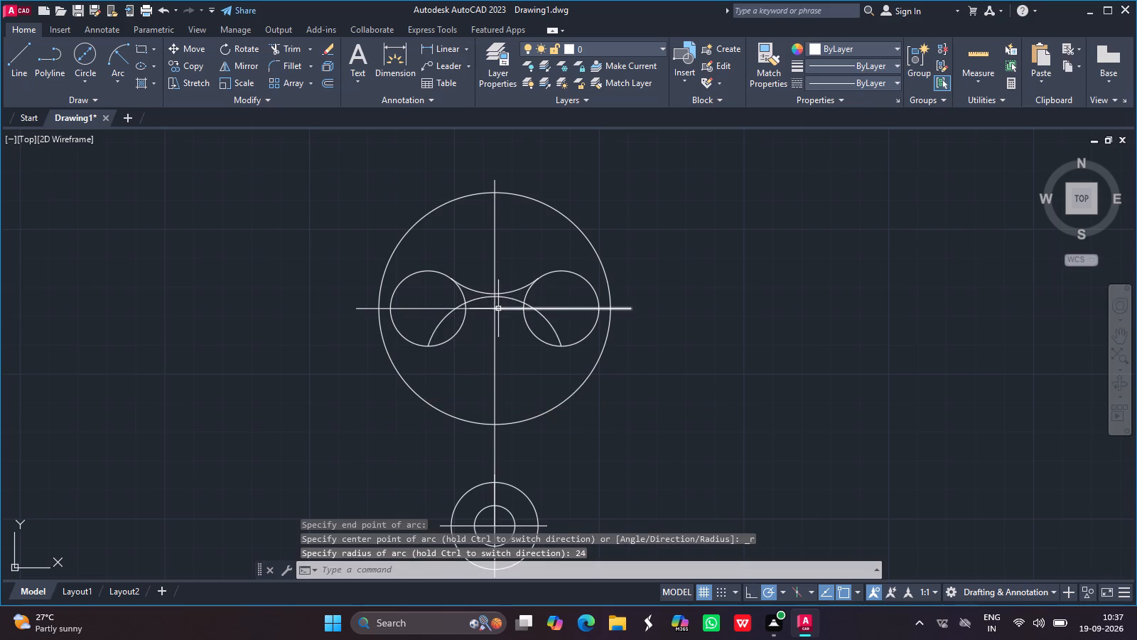
Move the new radius-24 arc straight down about 9.6 so it touches the lower inner sides of both 26-diameter circles.
{"action": "left_click", "coordinate": [513, 298]}
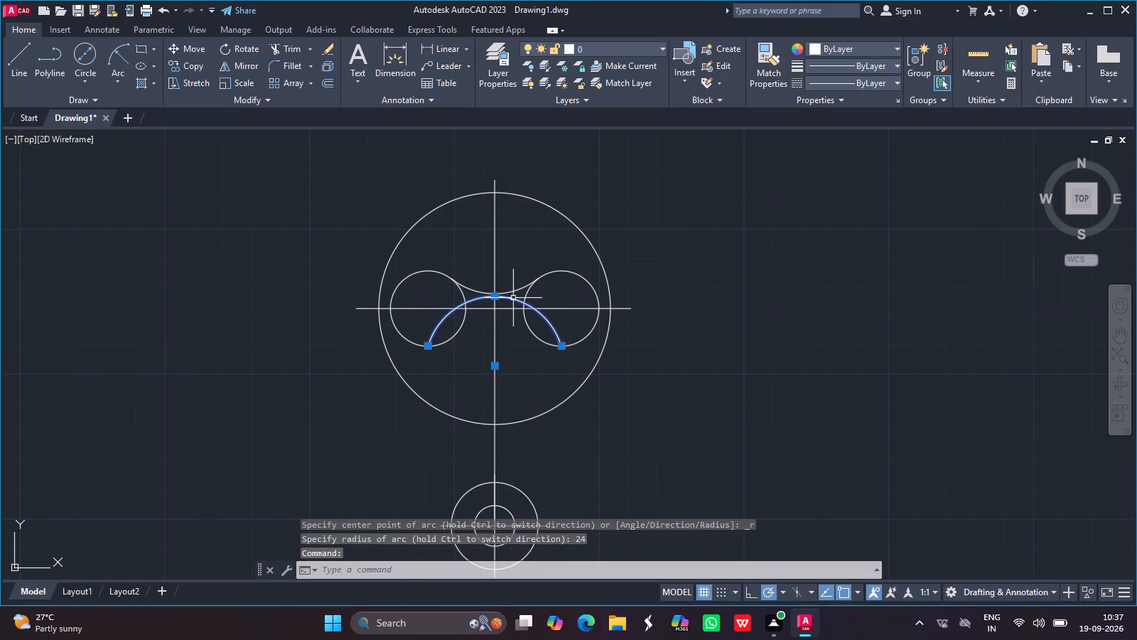
{"action": "type", "text": "move"}
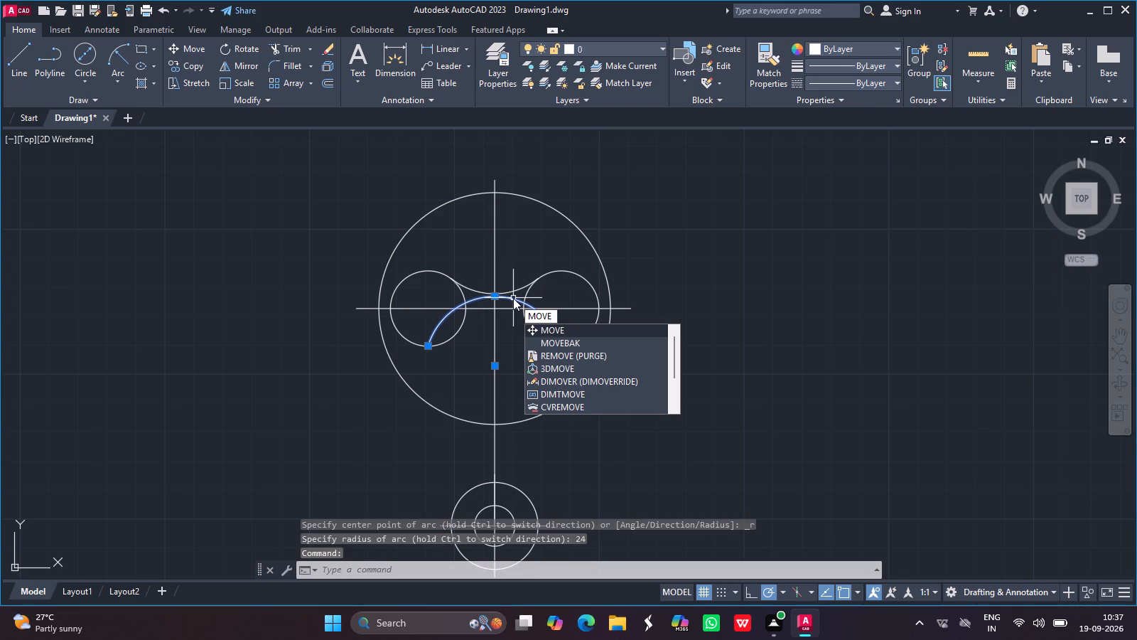
{"action": "key", "text": "Return"}
{"action": "left_click_drag", "start_coordinate": [493, 367], "coordinate": [496, 398]}
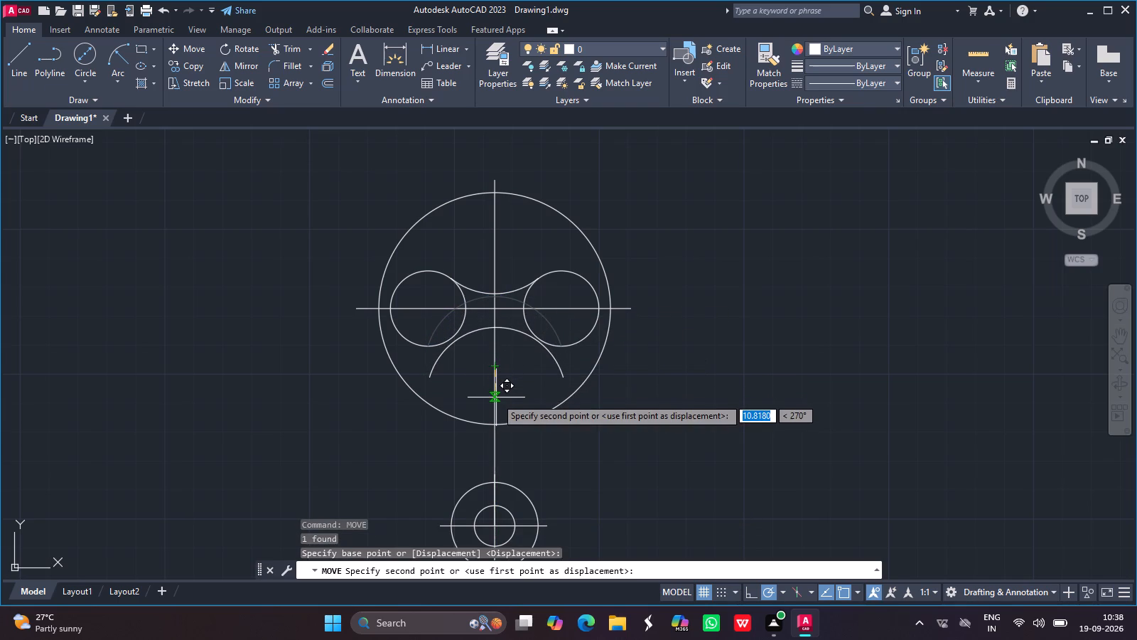
{"action": "left_click_drag", "start_coordinate": [496, 398], "coordinate": [494, 394]}
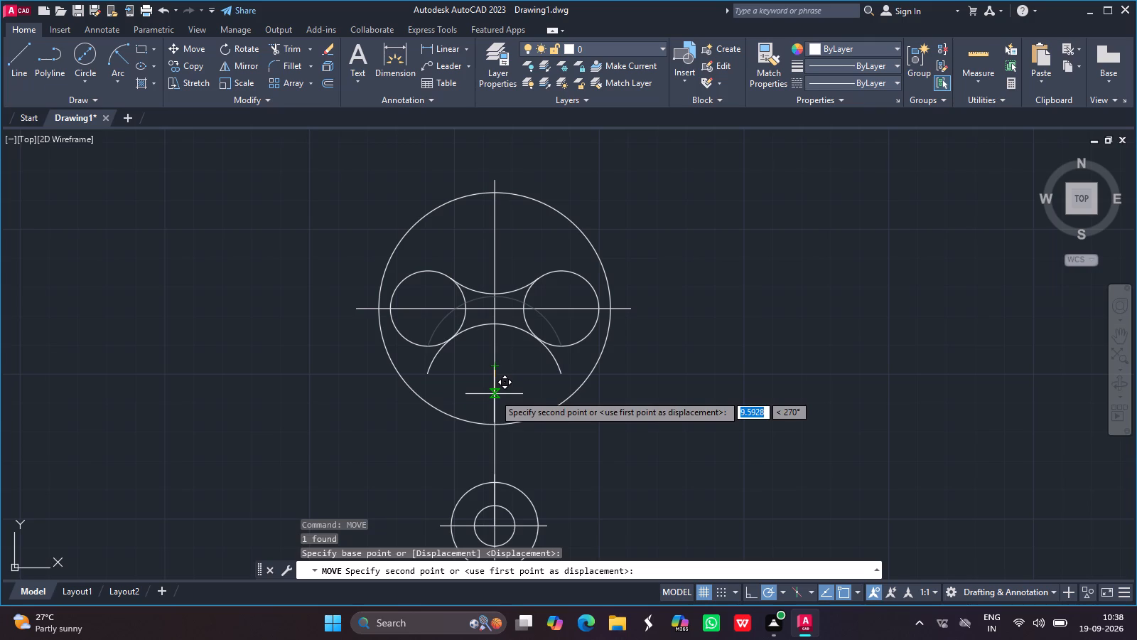
{"action": "left_click_drag", "start_coordinate": [494, 394], "coordinate": [495, 393]}
{"action": "left_click", "coordinate": [495, 393]}
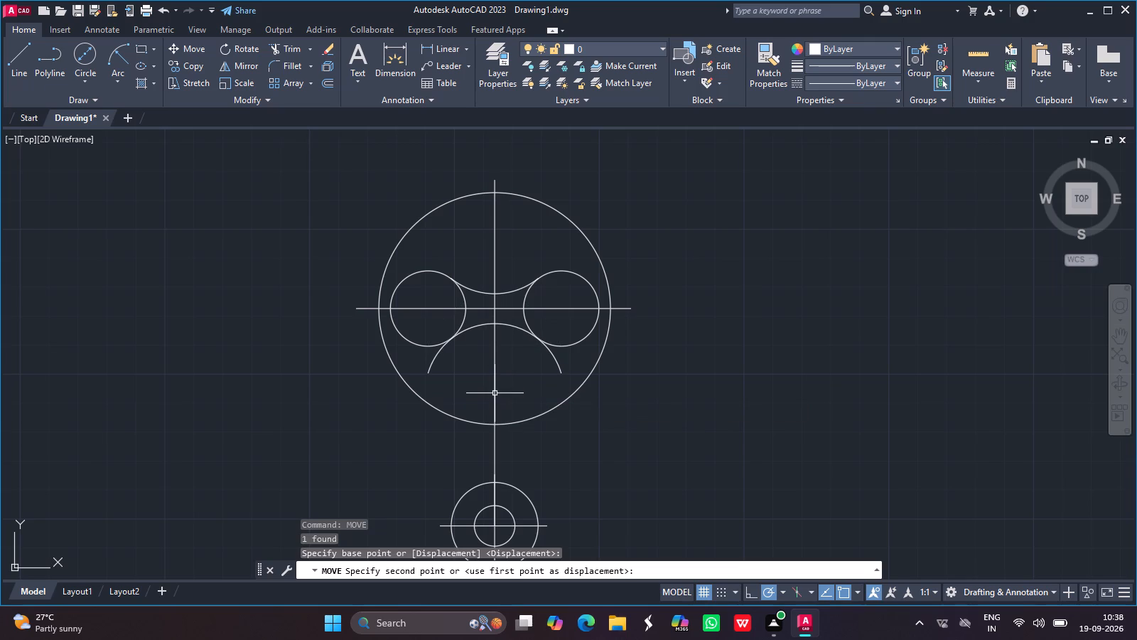
Draw two short slanted cutting lines across the lower arc where it touches the right and left 26-diameter circles.
{"action": "left_click", "coordinate": [21, 60]}
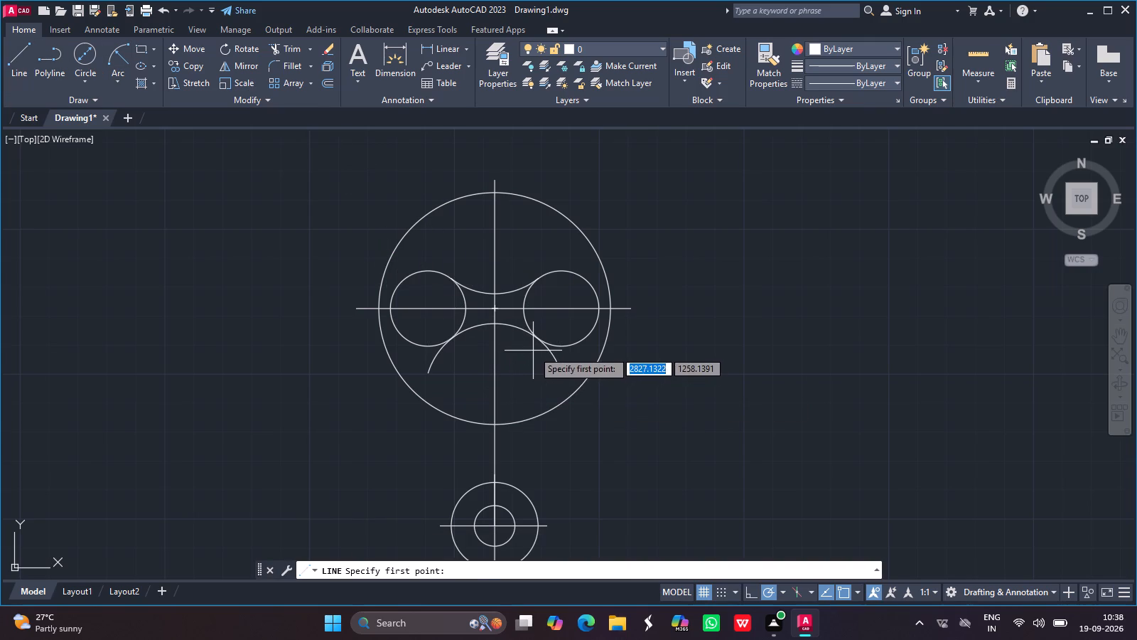
{"action": "left_click_drag", "start_coordinate": [533, 351], "coordinate": [544, 326]}
{"action": "left_click", "coordinate": [544, 326]}
{"action": "left_click", "coordinate": [544, 326]}
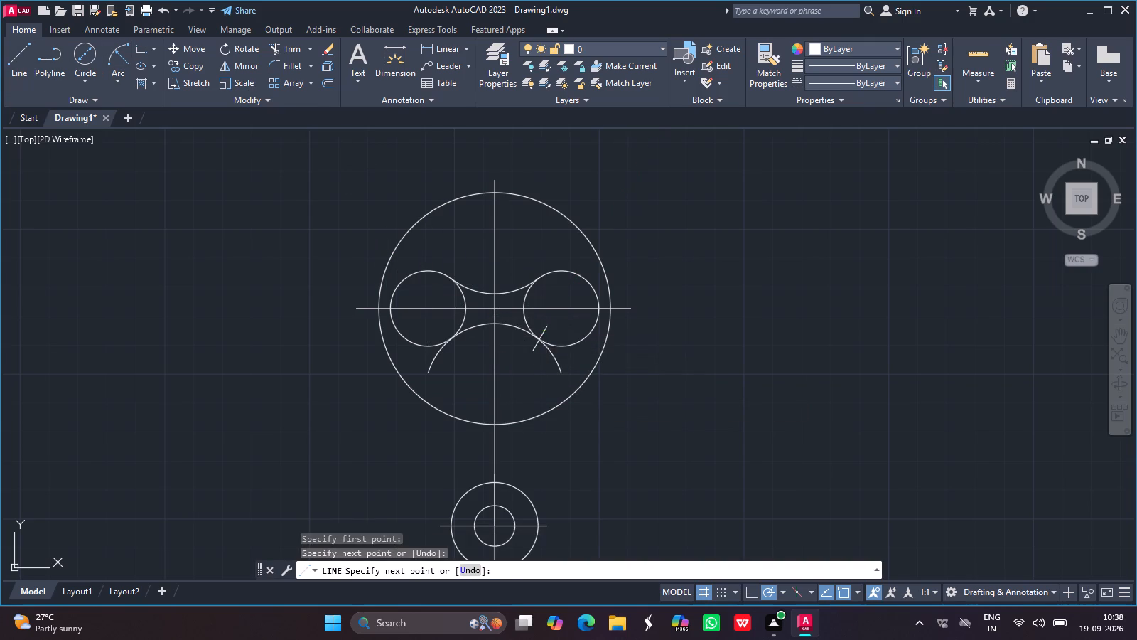
{"action": "key", "text": "Return"}
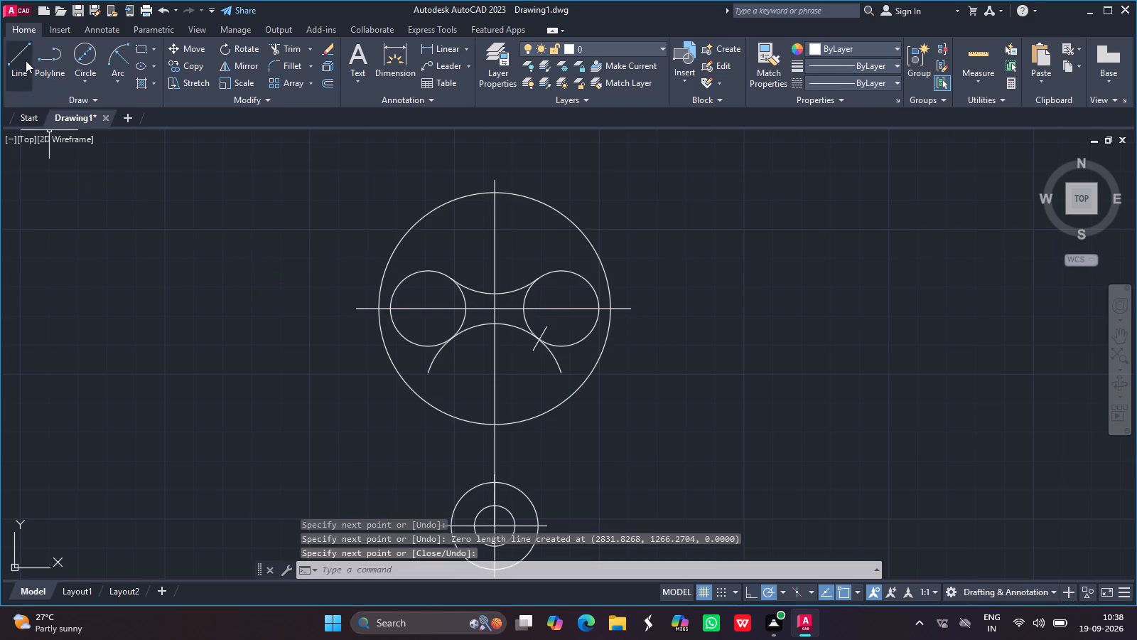
{"action": "left_click", "coordinate": [25, 60]}
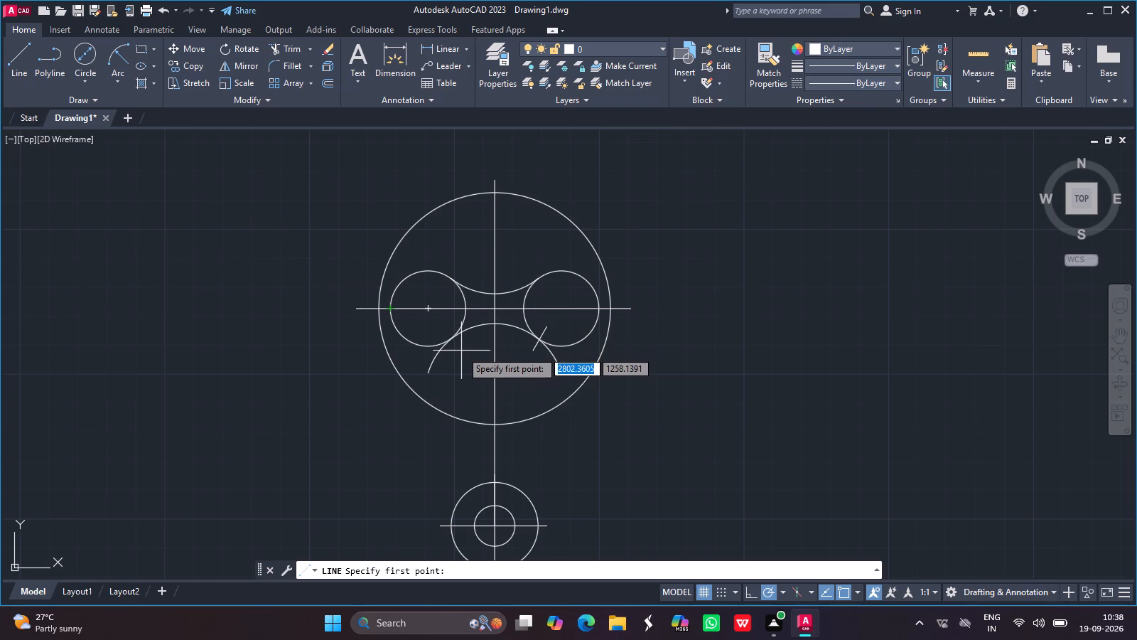
{"action": "left_click_drag", "start_coordinate": [460, 350], "coordinate": [443, 331]}
{"action": "left_click", "coordinate": [443, 331]}
{"action": "key", "text": "Return"}
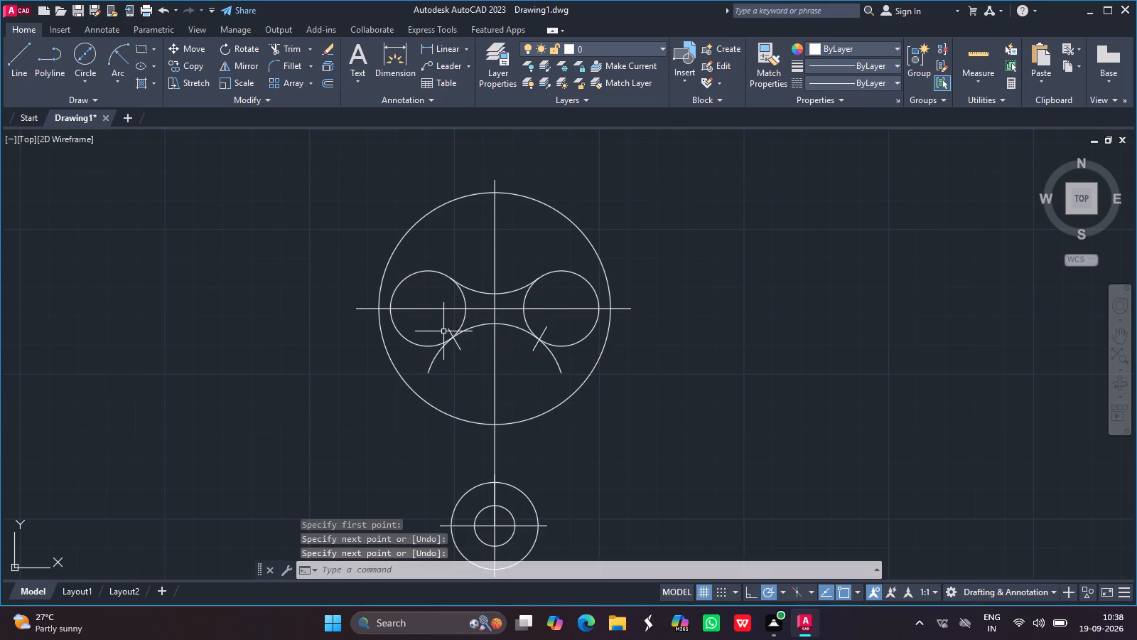
Trim the lower arc's ends beyond the two 26-diameter circles and remove both short cutting lines.
{"action": "left_click", "coordinate": [288, 52]}
{"action": "left_click_drag", "start_coordinate": [435, 358], "coordinate": [450, 330]}
{"action": "left_click_drag", "start_coordinate": [450, 330], "coordinate": [460, 347]}
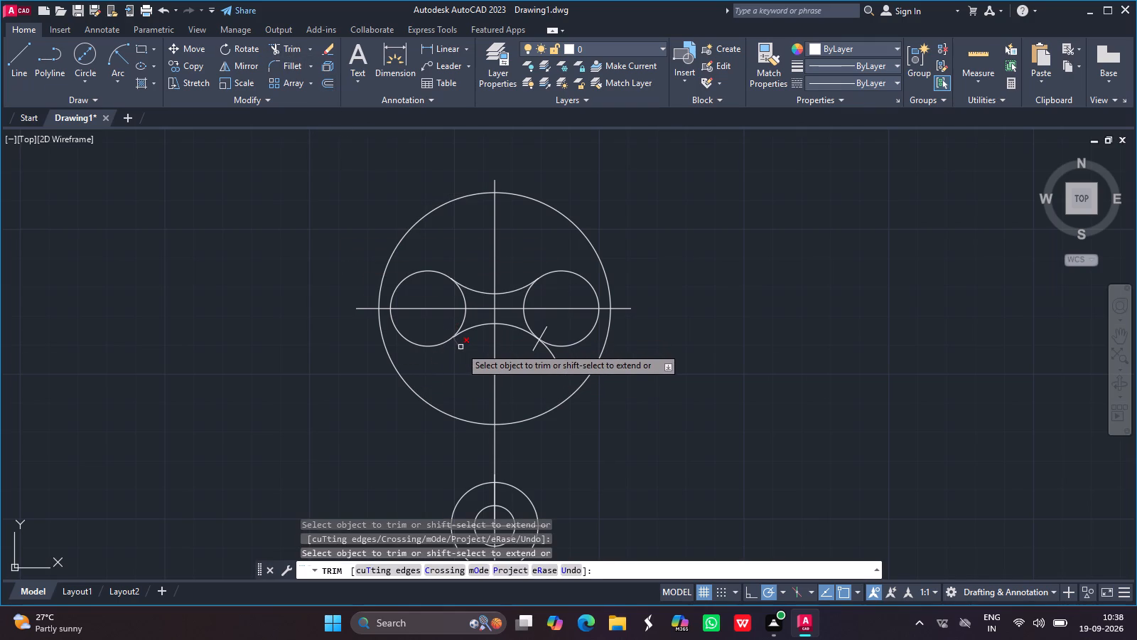
{"action": "left_click_drag", "start_coordinate": [460, 347], "coordinate": [552, 359]}
{"action": "left_click_drag", "start_coordinate": [552, 359], "coordinate": [540, 348]}
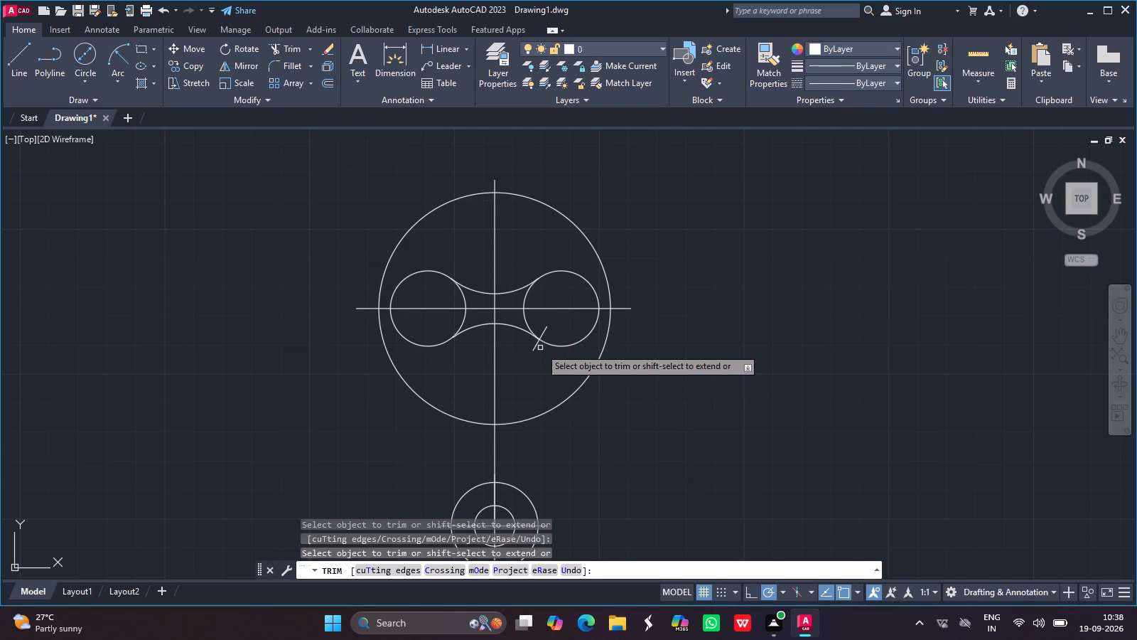
{"action": "left_click_drag", "start_coordinate": [540, 348], "coordinate": [537, 345]}
{"action": "left_click_drag", "start_coordinate": [537, 345], "coordinate": [541, 334]}
{"action": "left_click", "coordinate": [541, 334]}
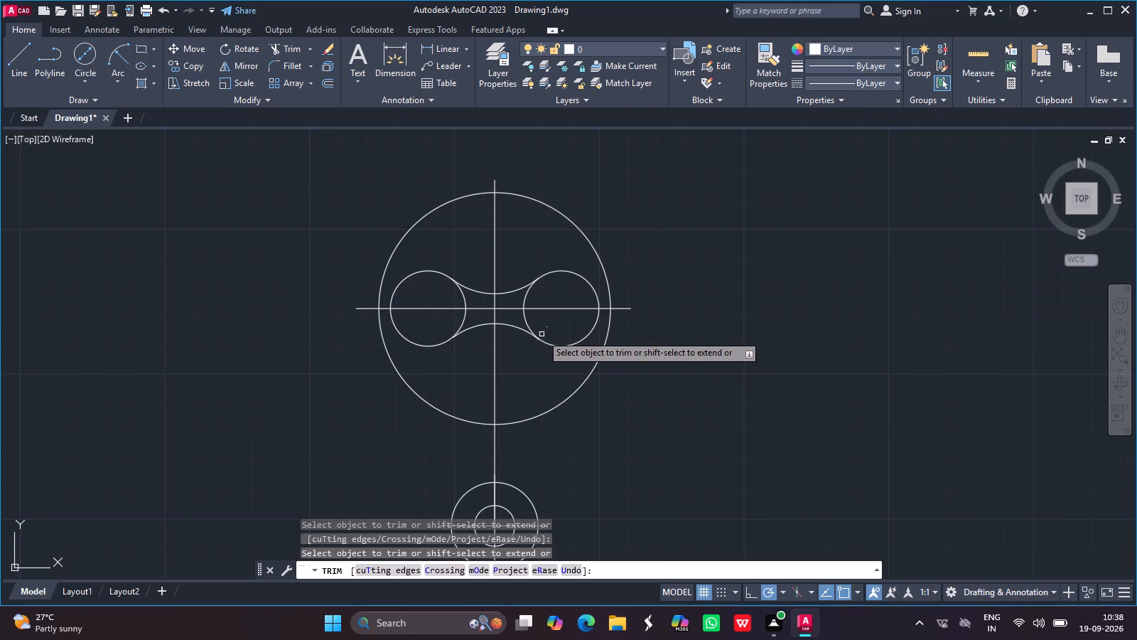
{"action": "key", "text": "Return"}
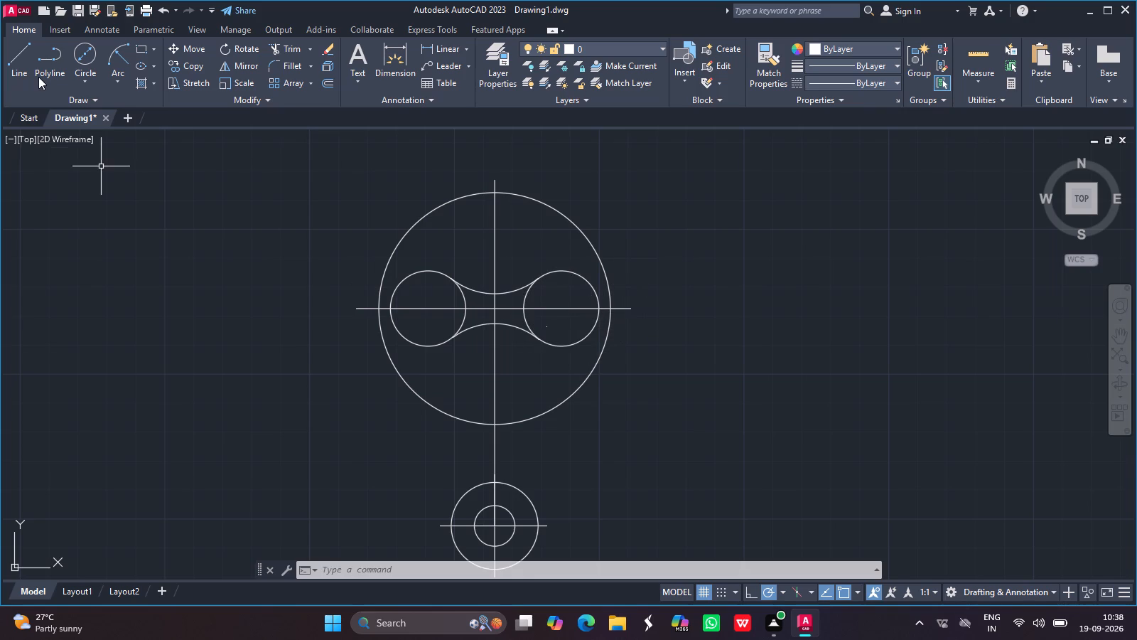
Draw connected lines from the 80-diameter circle's centre, 55 horizontally to the right and 56 vertically upward.
{"action": "left_click", "coordinate": [21, 69]}
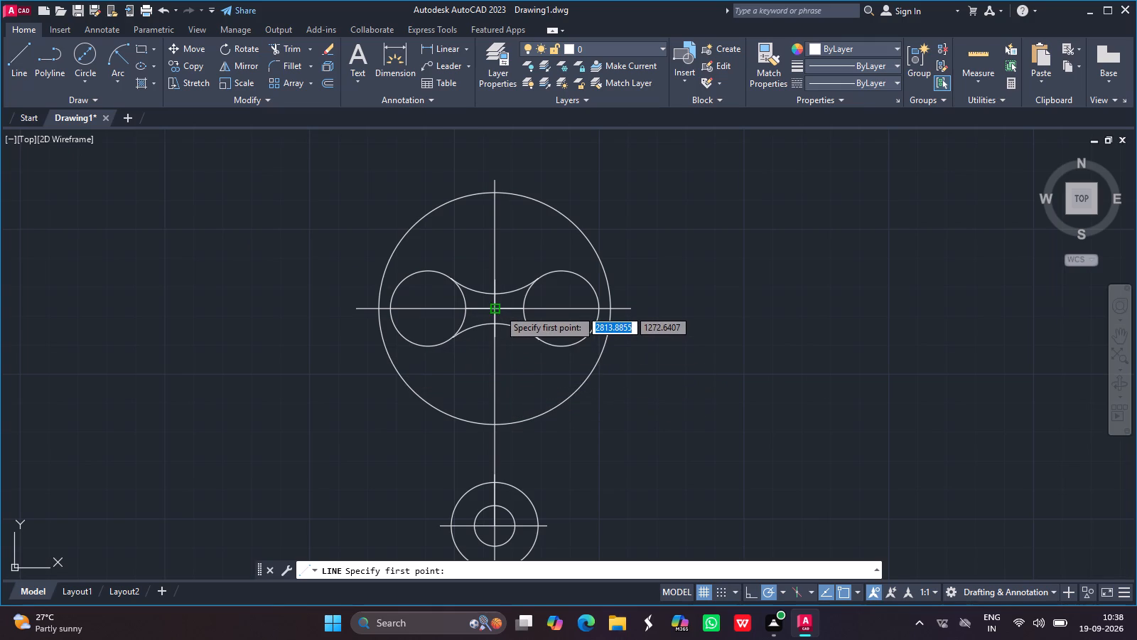
{"action": "left_click_drag", "start_coordinate": [499, 309], "coordinate": [686, 294]}
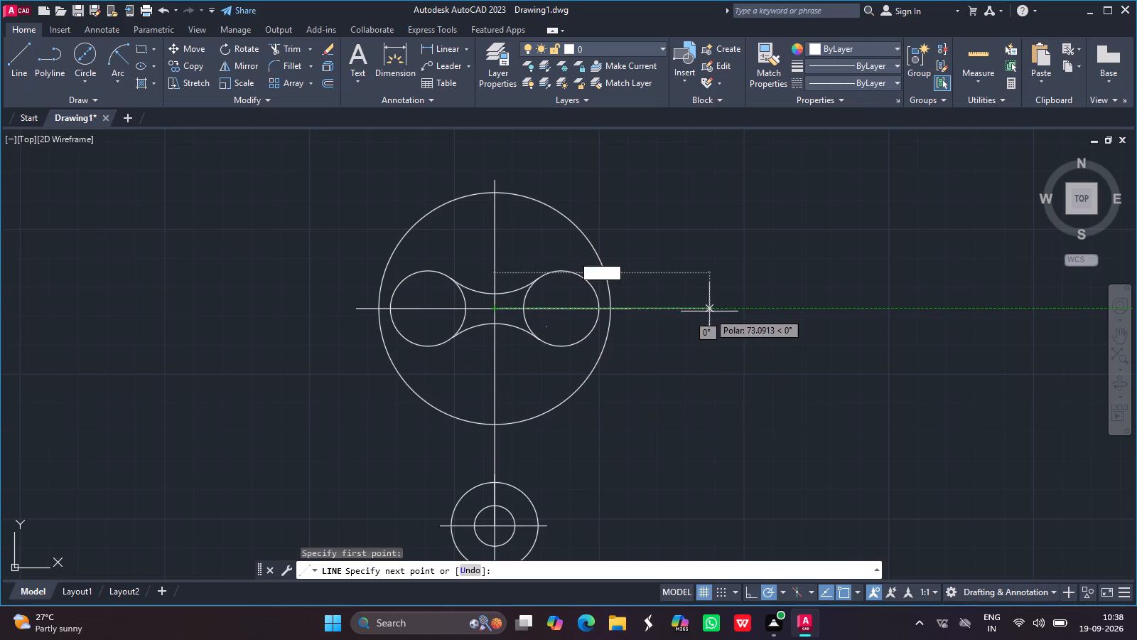
{"action": "type", "text": "55"}
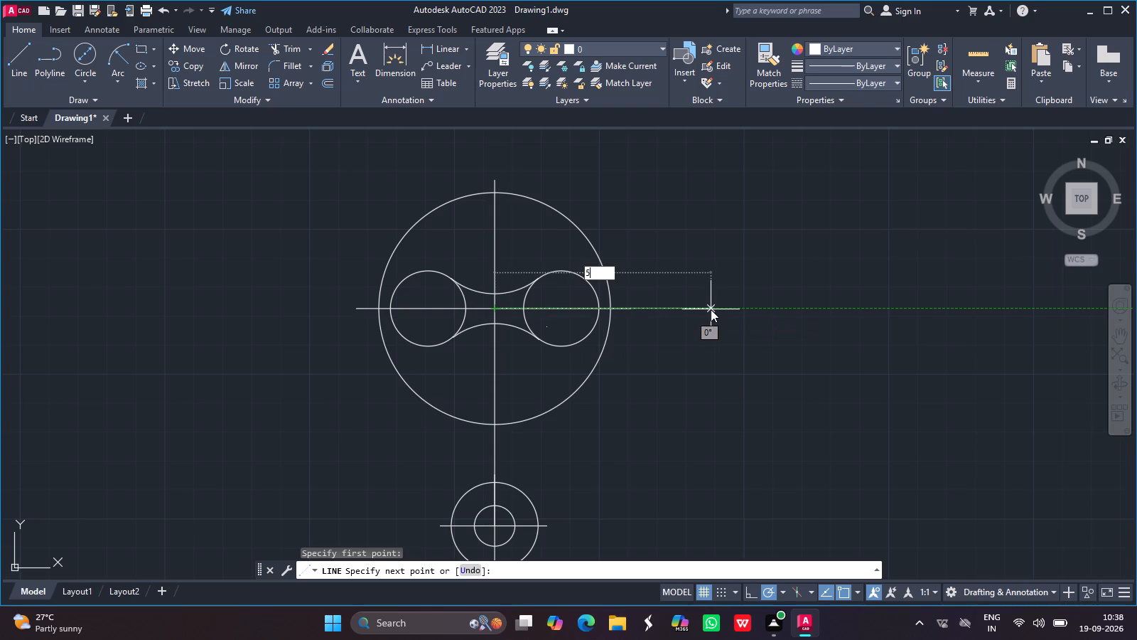
{"action": "key", "text": "Return"}
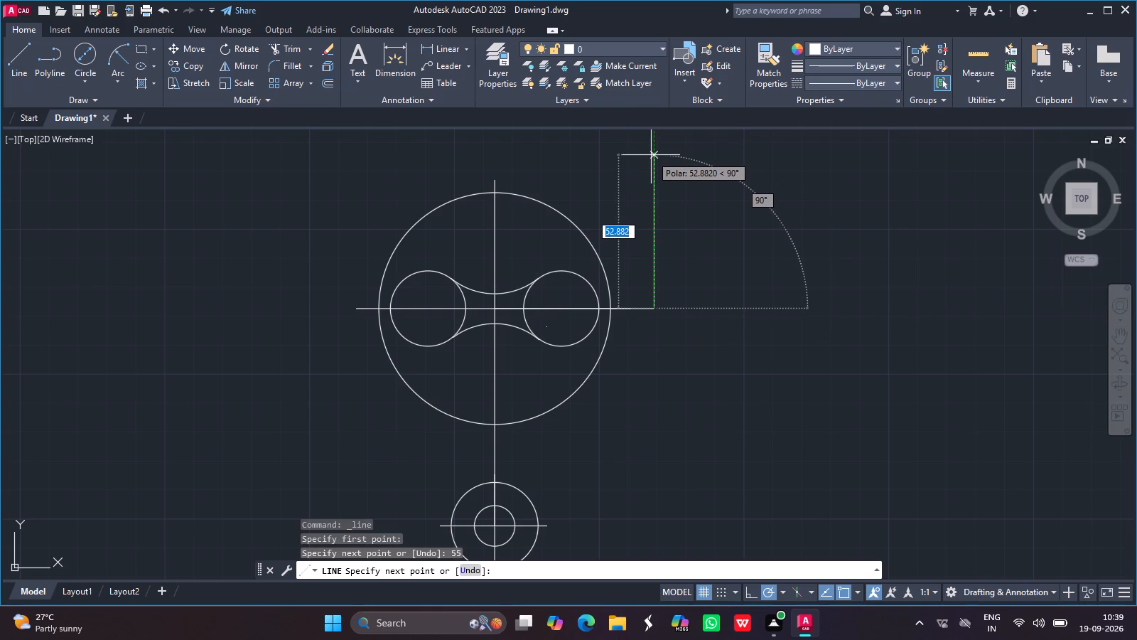
{"action": "type", "text": "56"}
{"action": "key", "text": "Return"}
{"action": "key", "text": "Return"}
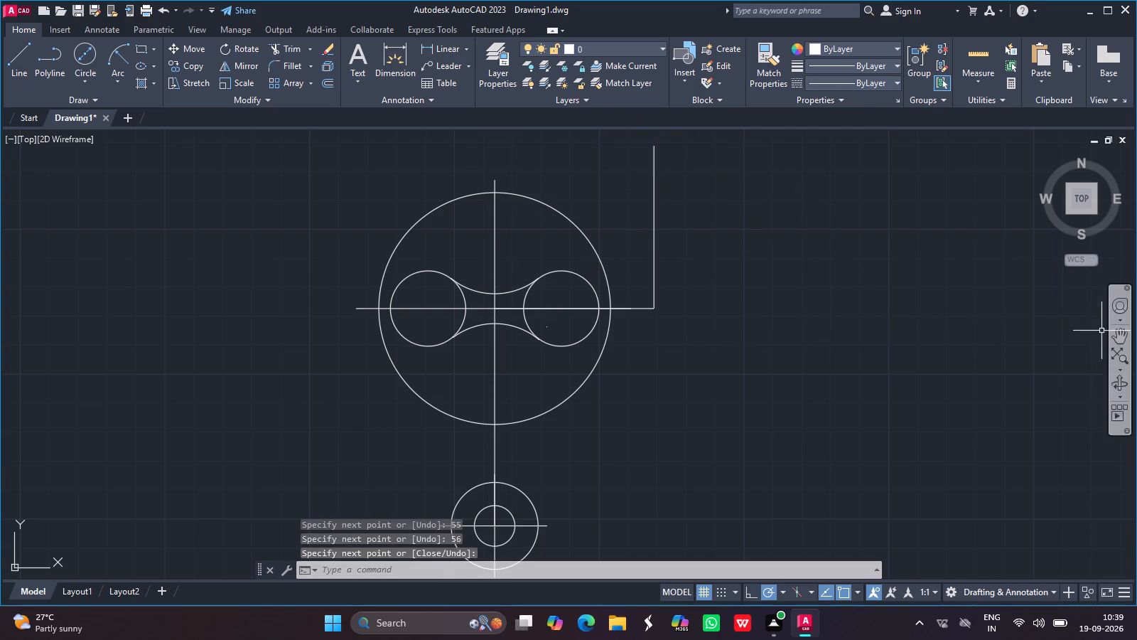
Draw a 36-diameter circle centred on the upper end of the 56 vertical line.
{"action": "left_click", "coordinate": [1120, 338]}
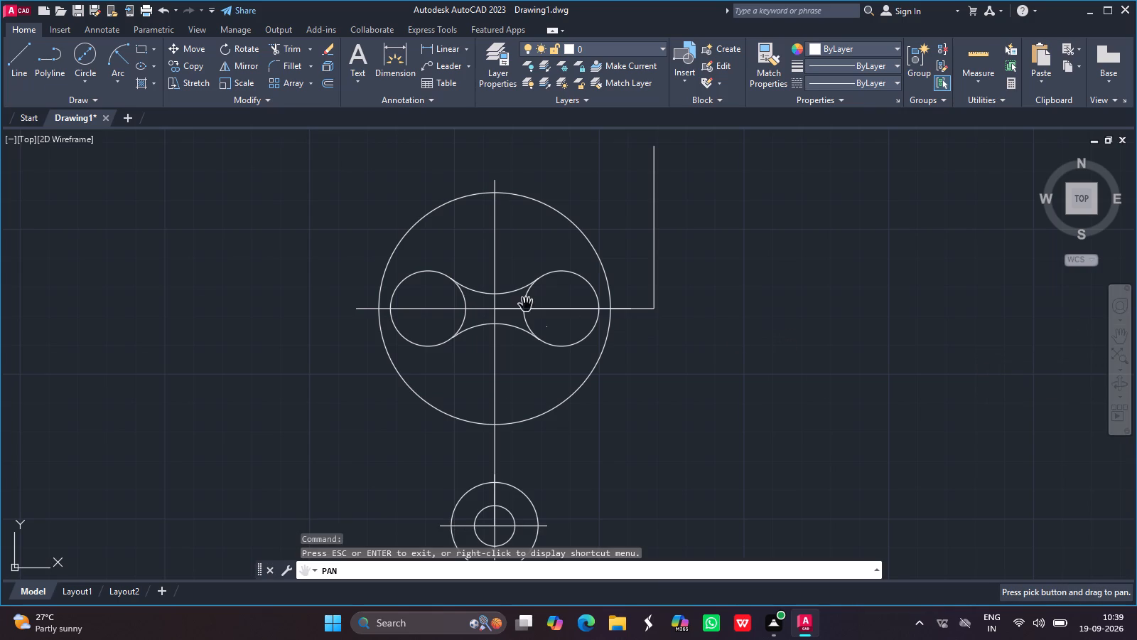
{"action": "left_click_drag", "start_coordinate": [526, 305], "coordinate": [517, 370]}
{"action": "key", "text": "Escape"}
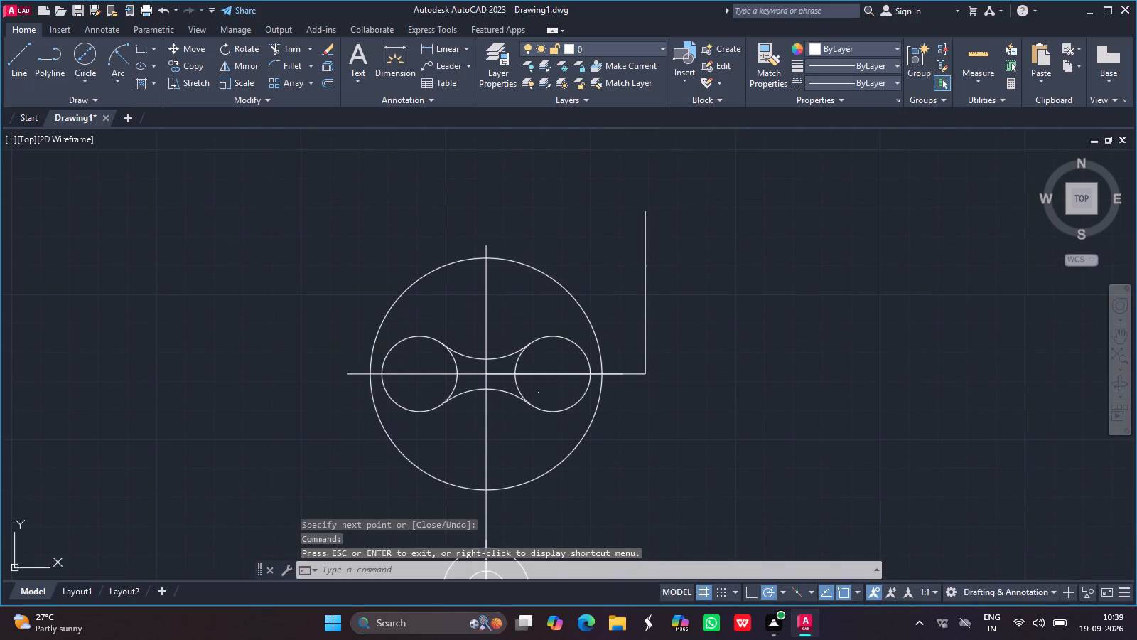
{"action": "left_click", "coordinate": [90, 48]}
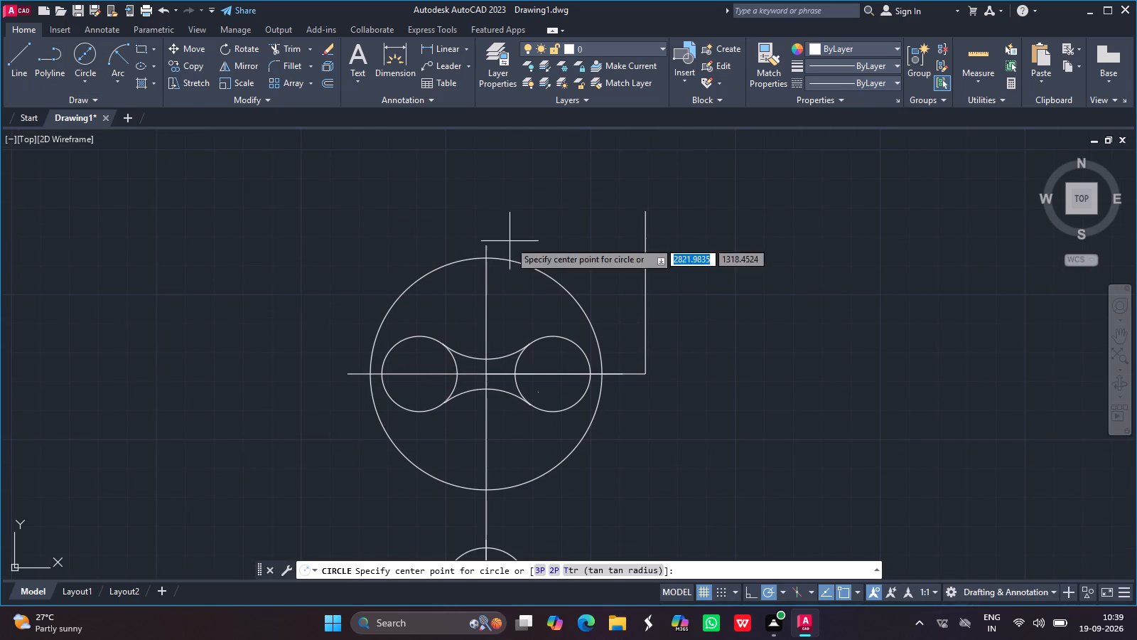
{"action": "left_click_drag", "start_coordinate": [647, 211], "coordinate": [623, 179]}
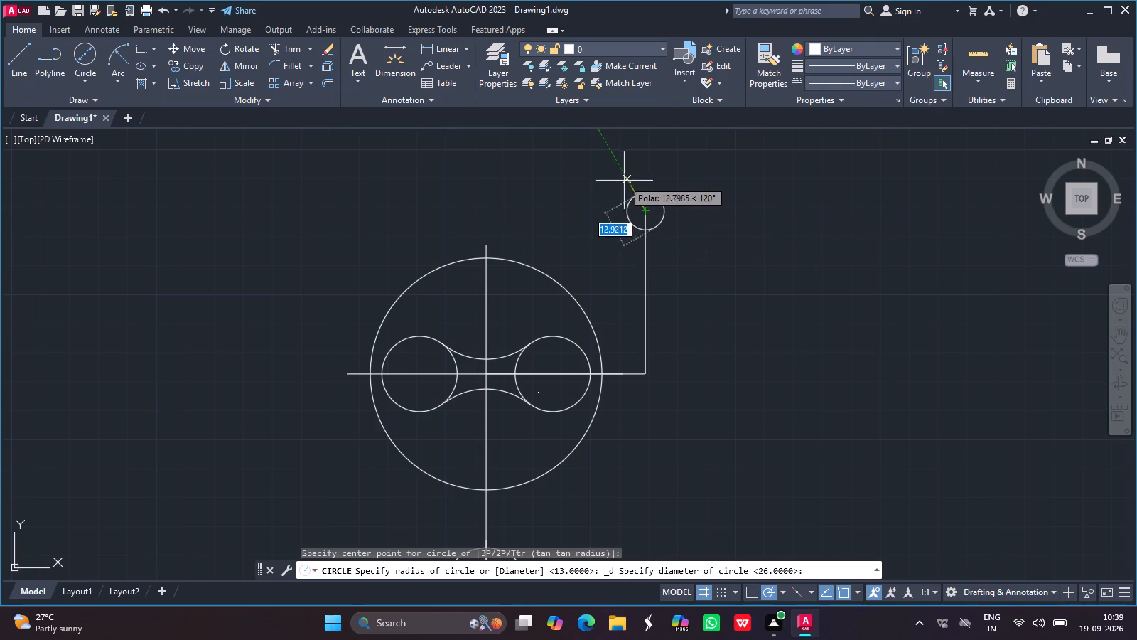
{"action": "left_click_drag", "start_coordinate": [623, 179], "coordinate": [618, 171]}
{"action": "type", "text": "35"}
{"action": "key", "text": "BackSpace"}
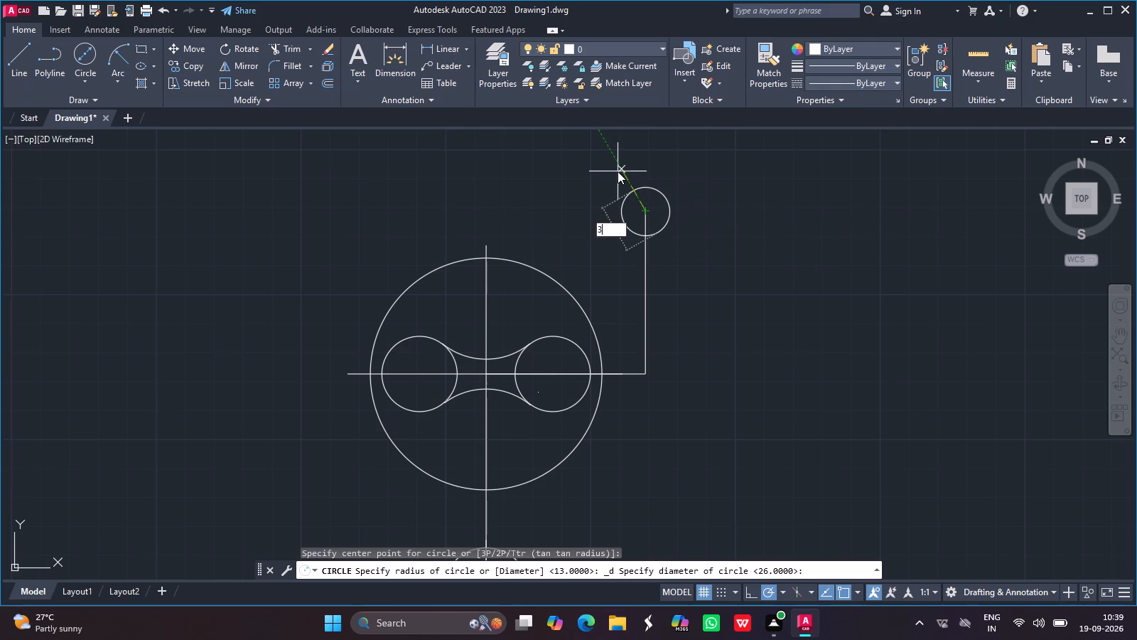
{"action": "key", "text": "6"}
{"action": "key", "text": "Return"}
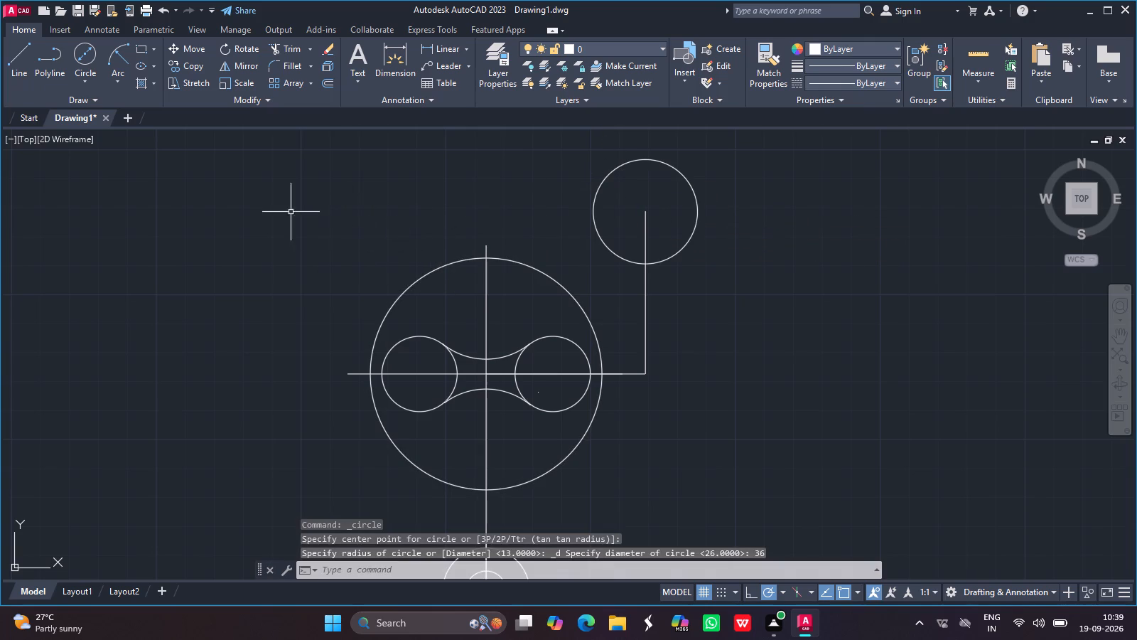
Draw an 18-diameter circle concentric with the 36-diameter circle.
{"action": "left_click", "coordinate": [92, 53]}
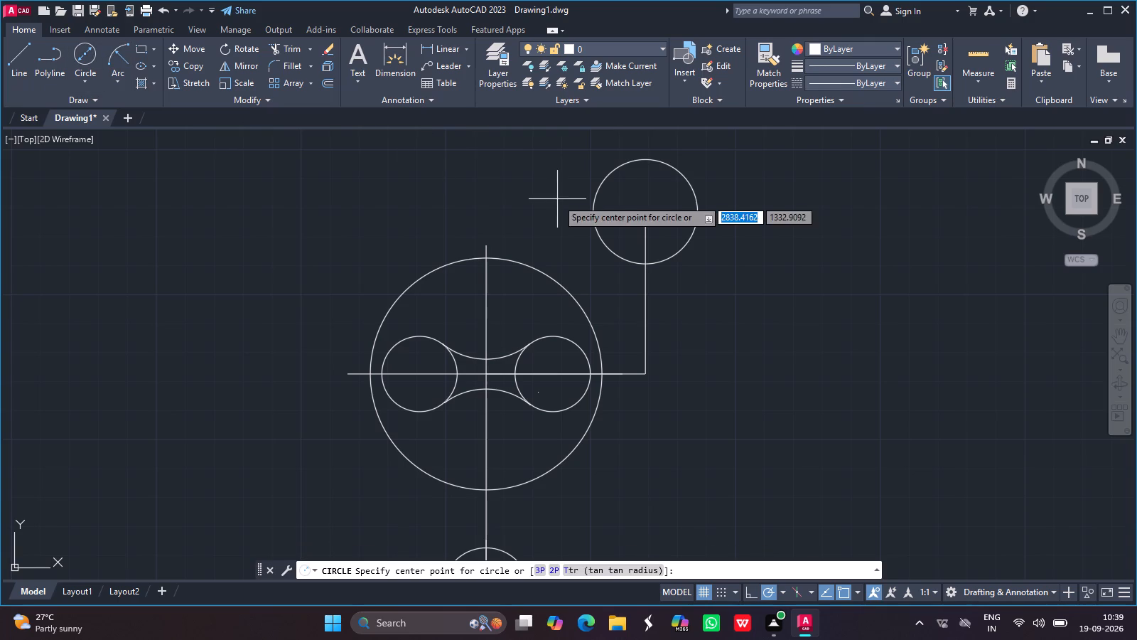
{"action": "left_click_drag", "start_coordinate": [644, 208], "coordinate": [632, 186]}
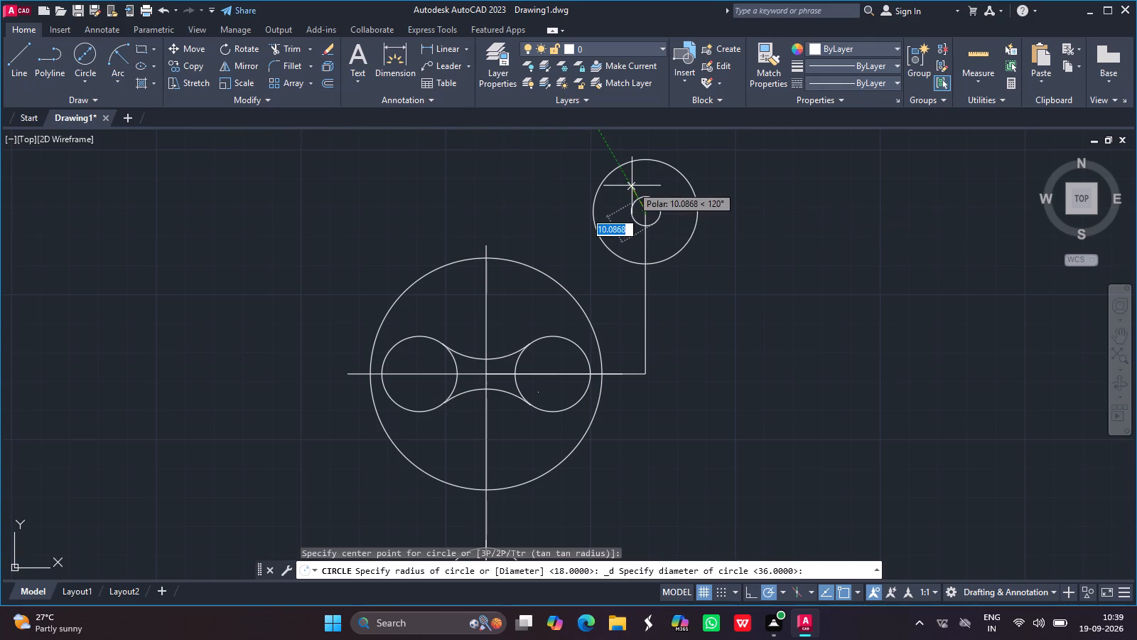
{"action": "key", "text": "1"}
{"action": "key", "text": "8"}
{"action": "key", "text": "Return"}
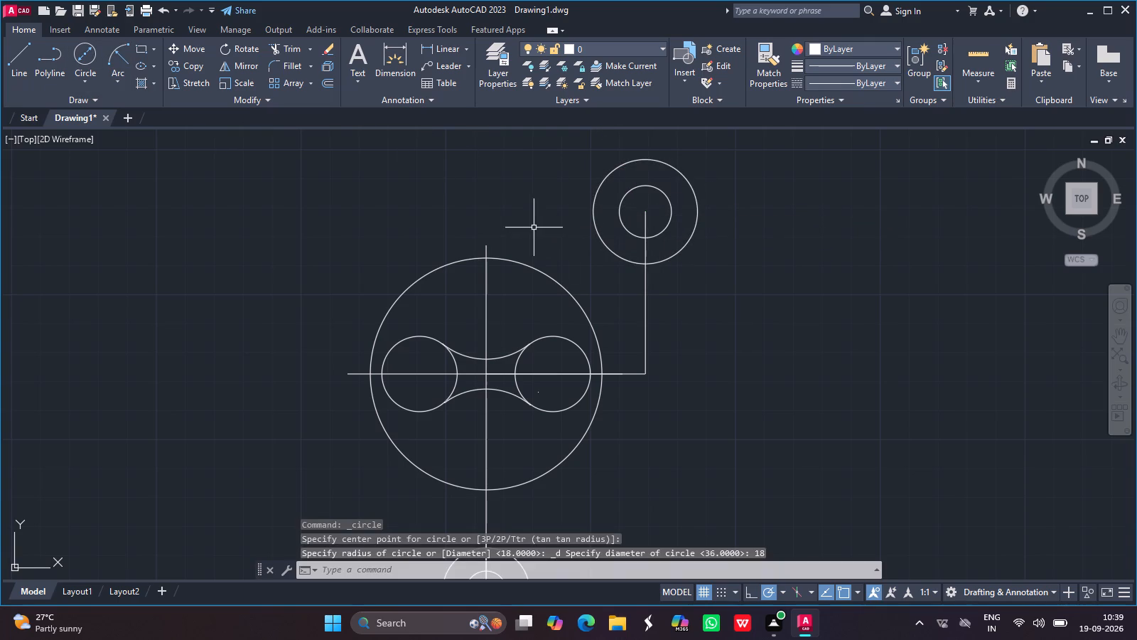
Draw a vertical centre line about 21 long from the 36-diameter circle's centre upward past its edge.
{"action": "left_click", "coordinate": [29, 49]}
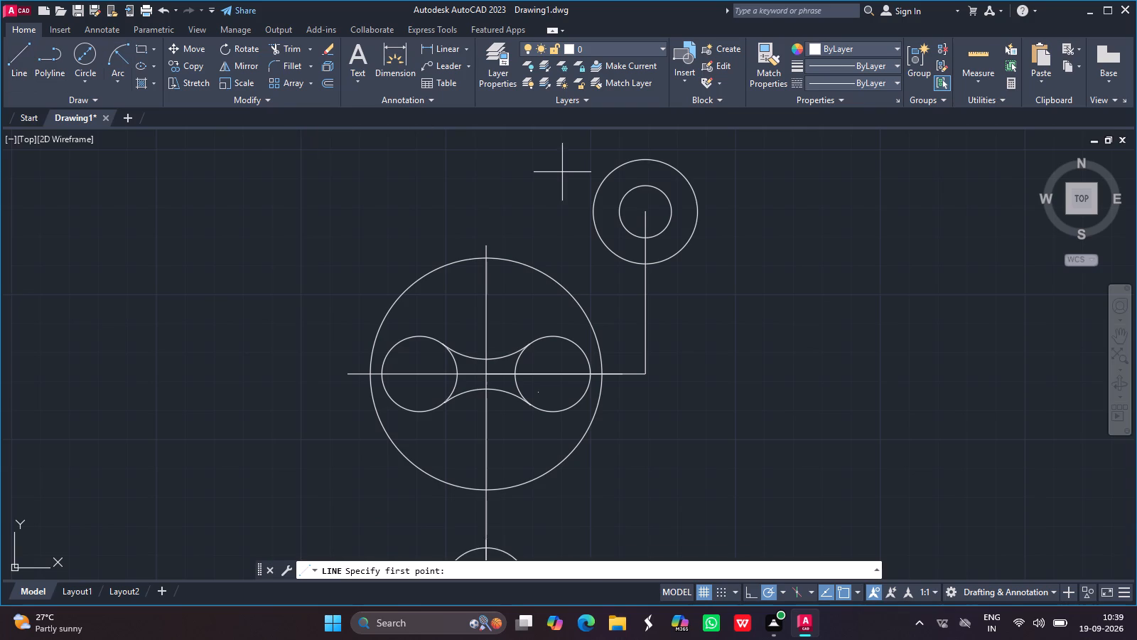
{"action": "left_click_drag", "start_coordinate": [647, 212], "coordinate": [647, 174]}
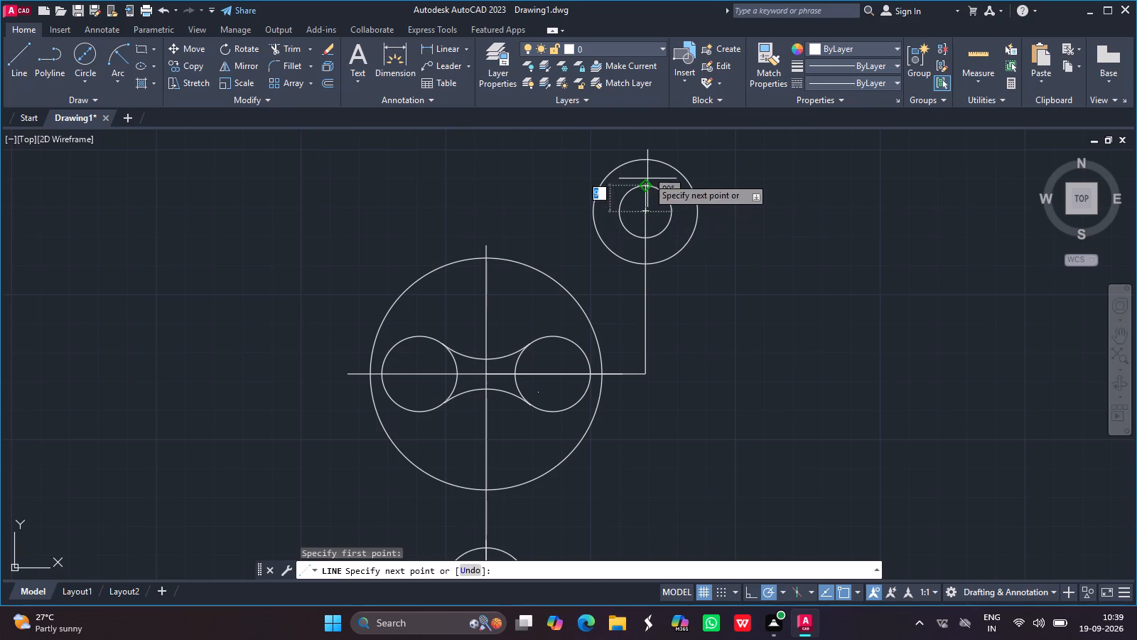
{"action": "left_click_drag", "start_coordinate": [647, 174], "coordinate": [641, 151]}
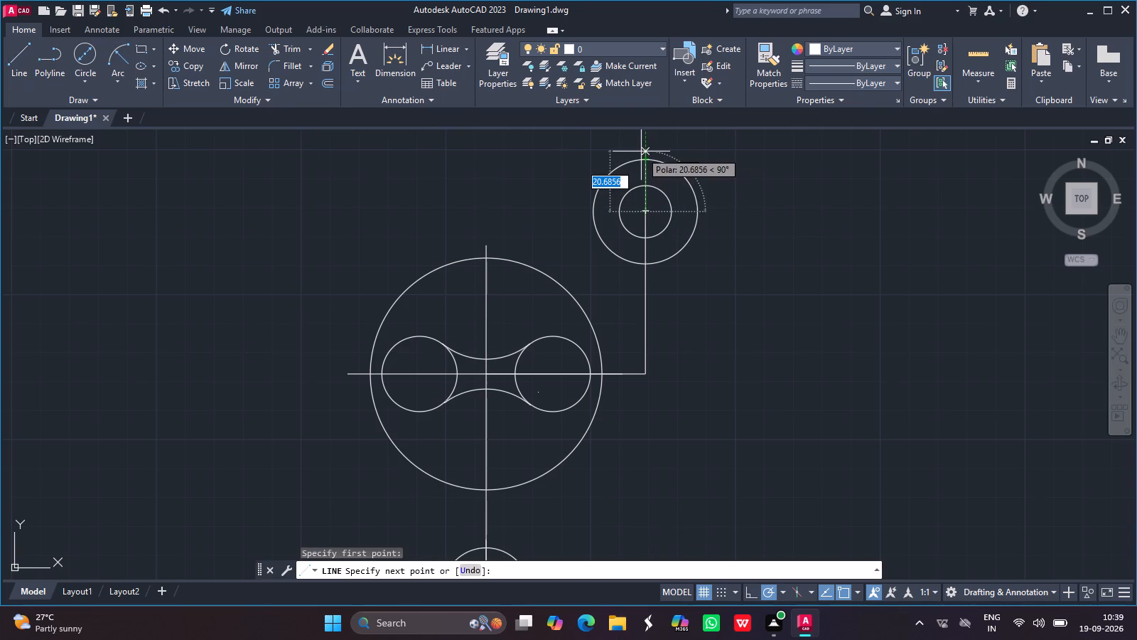
{"action": "left_click_drag", "start_coordinate": [641, 151], "coordinate": [645, 150]}
{"action": "left_click", "coordinate": [645, 150]}
{"action": "key", "text": "Return"}
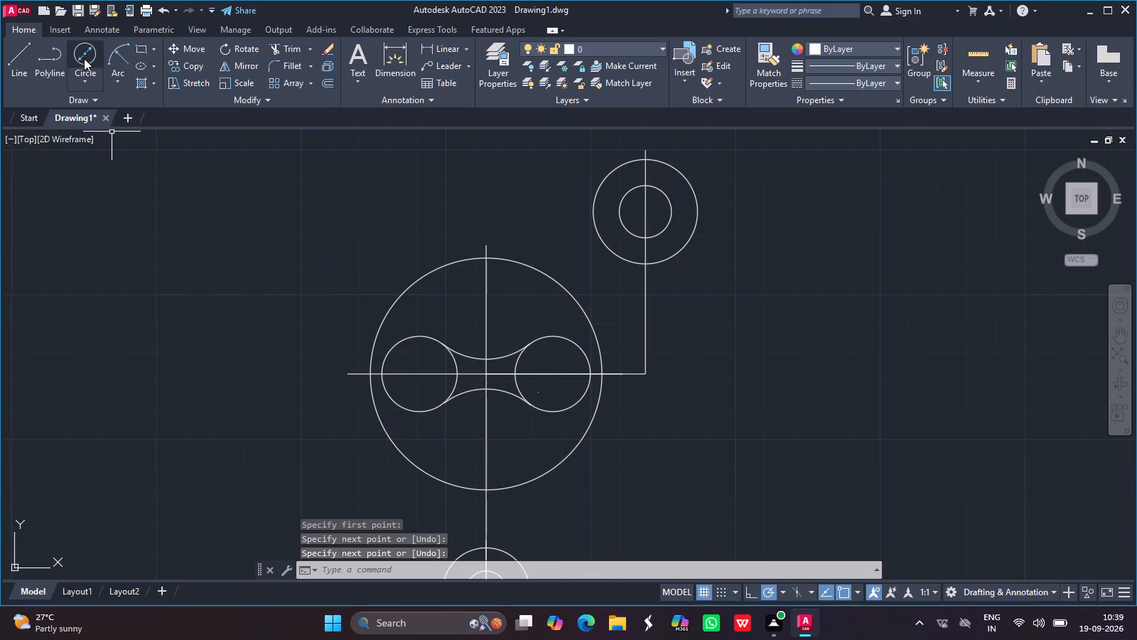
Draw horizontal centre lines from the 36-diameter circle's centre to just beyond its left and right edges.
{"action": "left_click", "coordinate": [18, 56]}
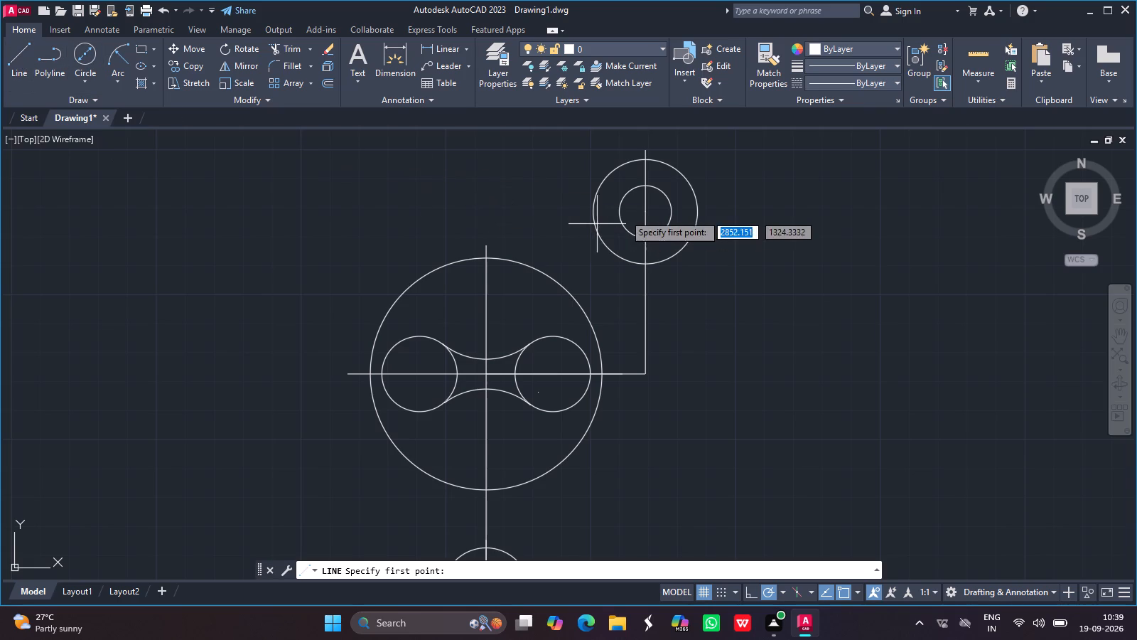
{"action": "left_click_drag", "start_coordinate": [645, 212], "coordinate": [586, 210]}
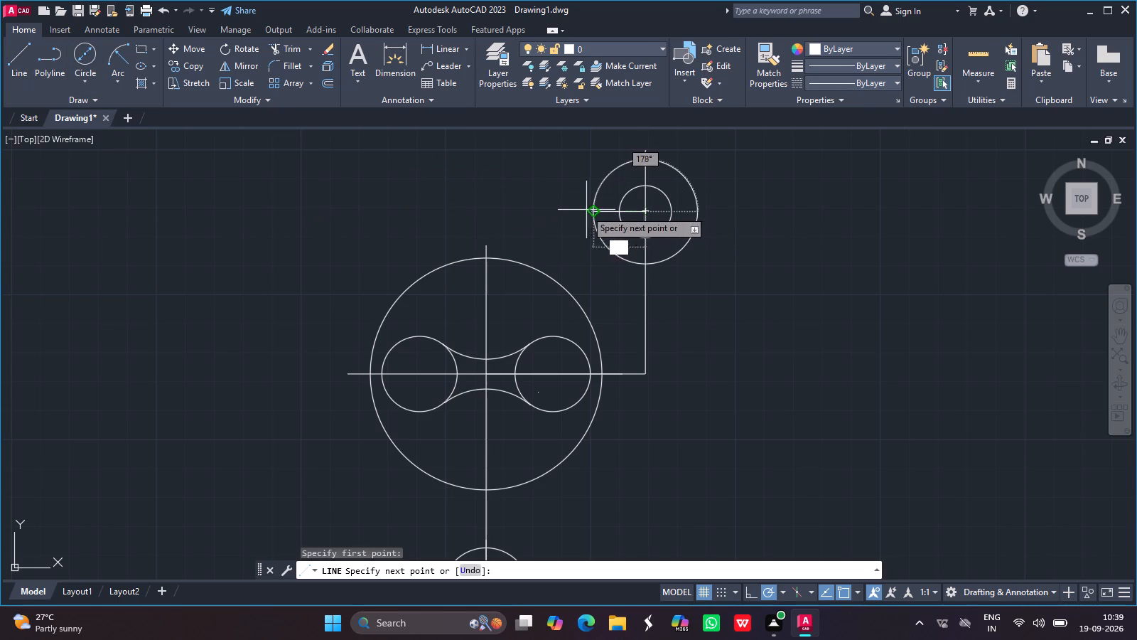
{"action": "left_click_drag", "start_coordinate": [586, 210], "coordinate": [581, 210]}
{"action": "left_click", "coordinate": [581, 210]}
{"action": "key", "text": "Return"}
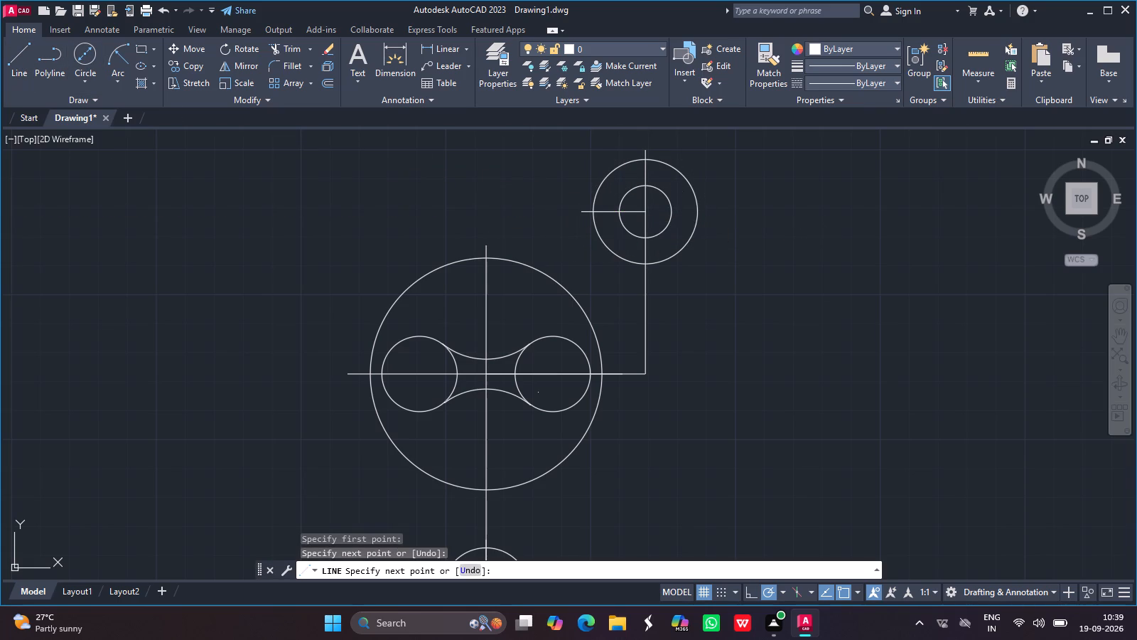
{"action": "left_click", "coordinate": [16, 48]}
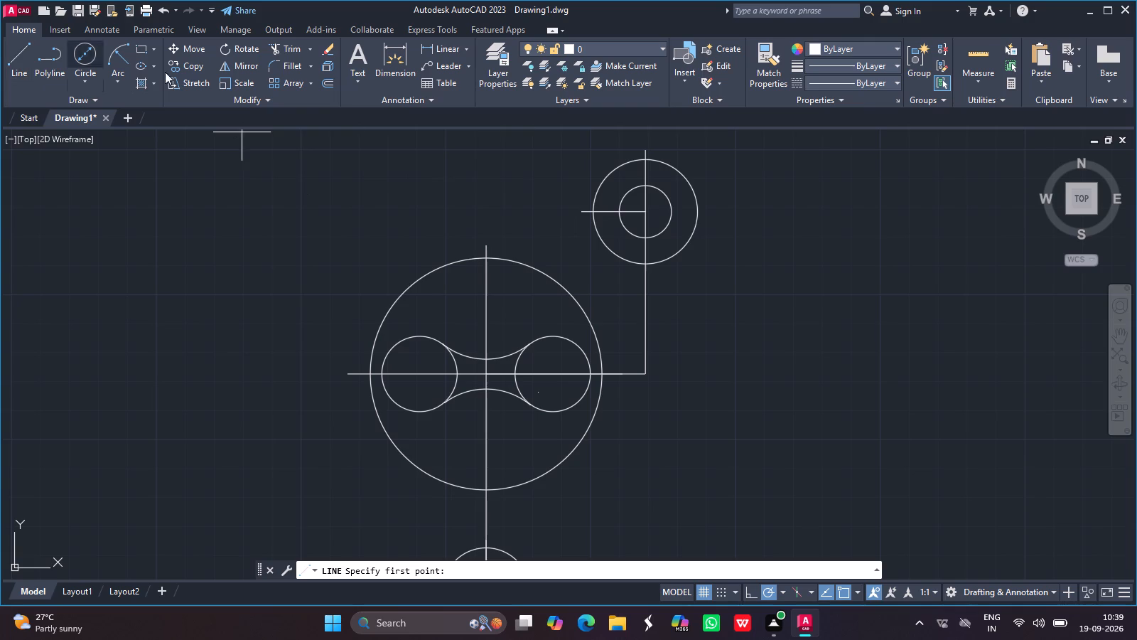
{"action": "left_click", "coordinate": [648, 213]}
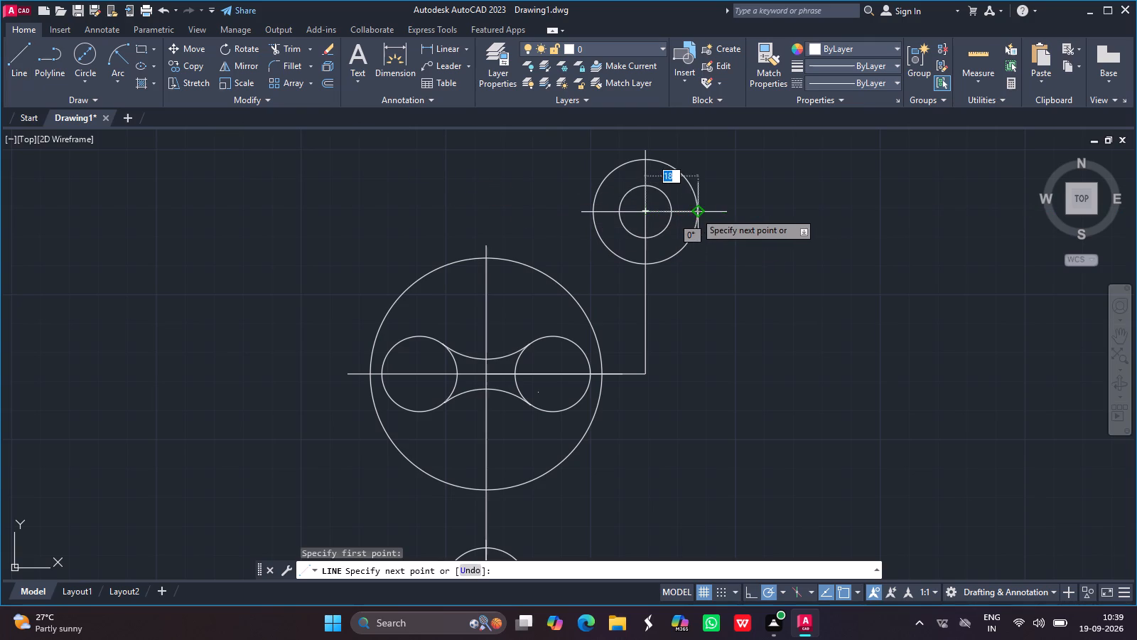
{"action": "left_click", "coordinate": [711, 210]}
{"action": "key", "text": "Return"}
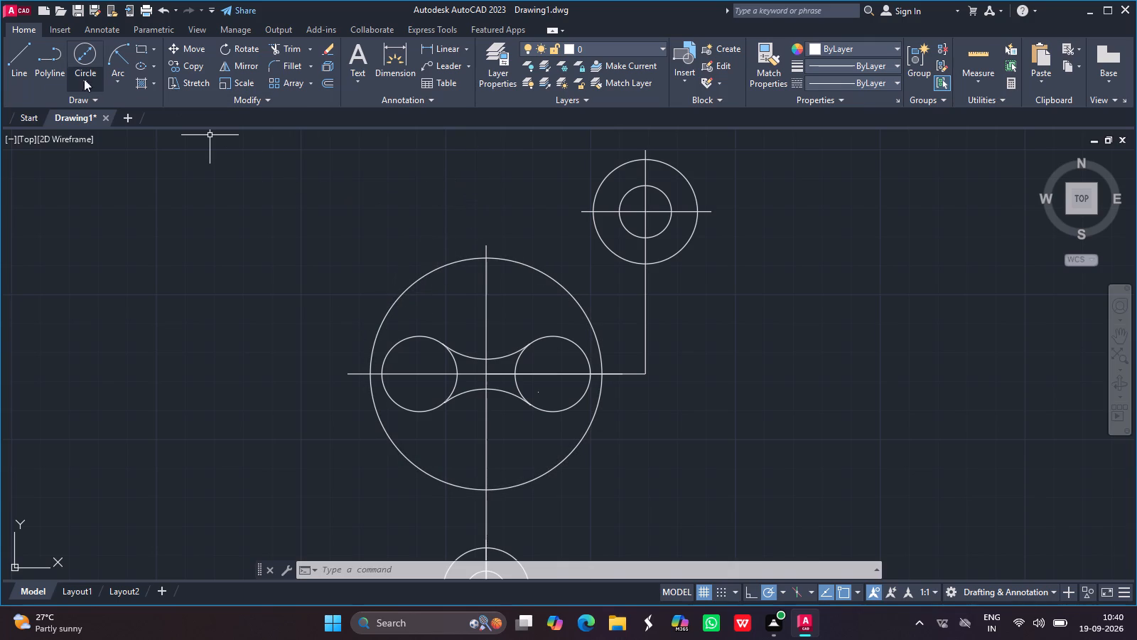
Draw a circle of radius 16 in the empty area to the upper left of the 80-diameter circle.
{"action": "left_click", "coordinate": [16, 53]}
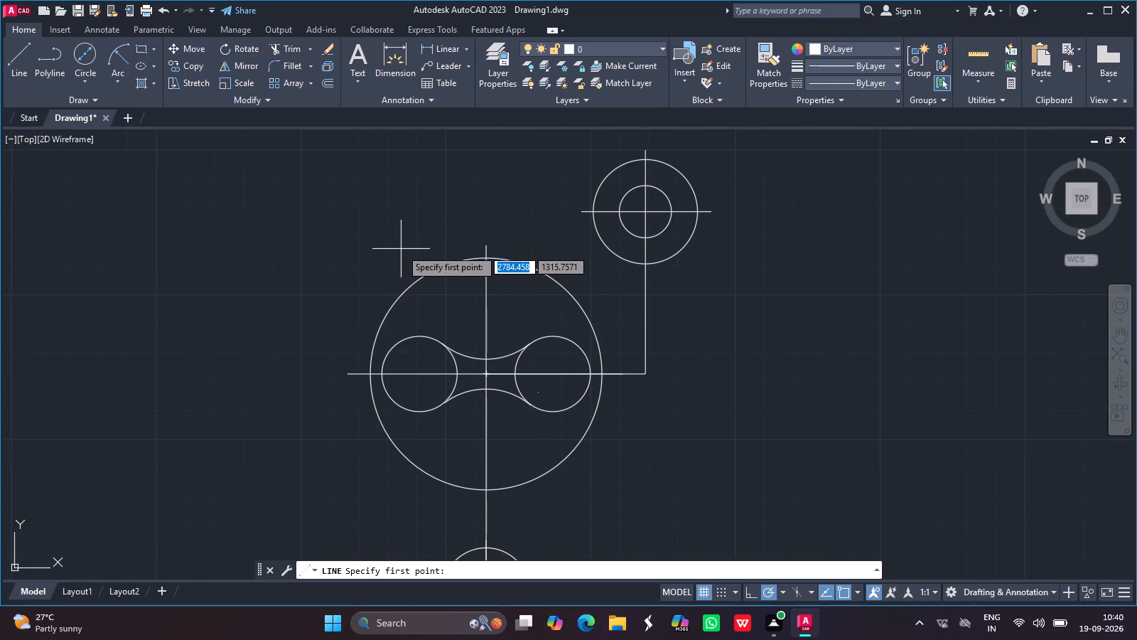
{"action": "key", "text": "Escape"}
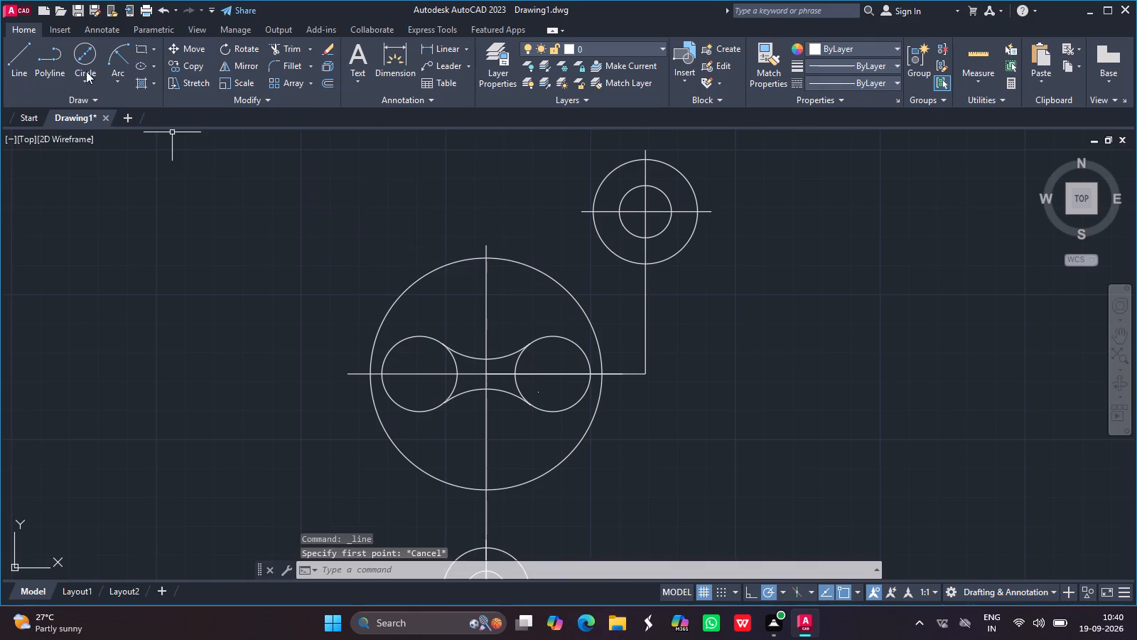
{"action": "left_click", "coordinate": [89, 81]}
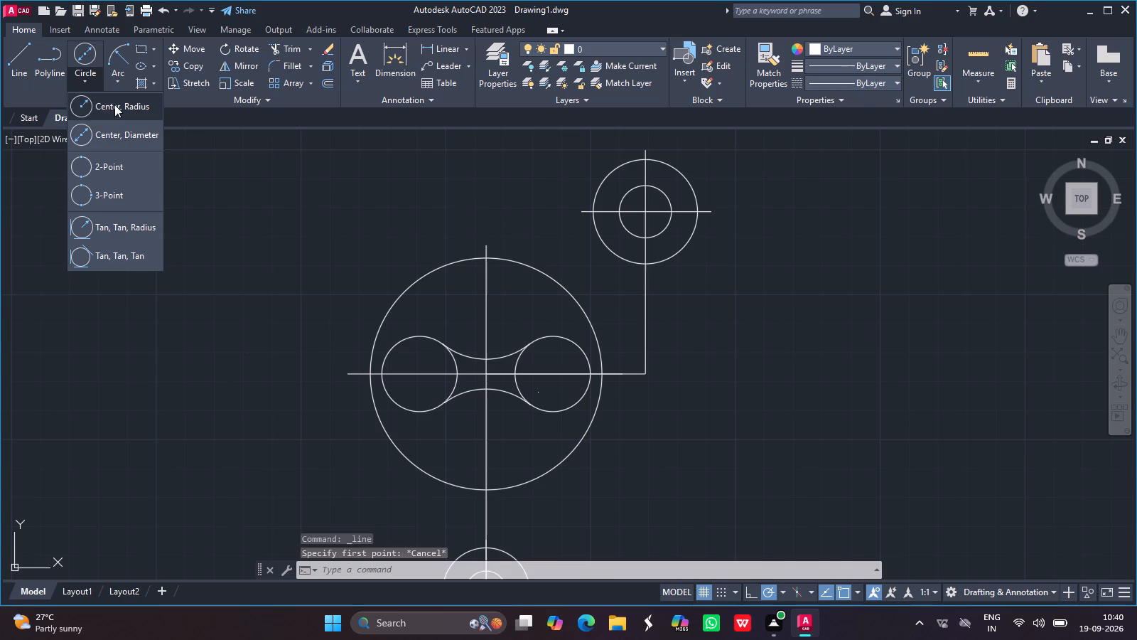
{"action": "left_click", "coordinate": [116, 107]}
{"action": "left_click_drag", "start_coordinate": [259, 231], "coordinate": [228, 191]}
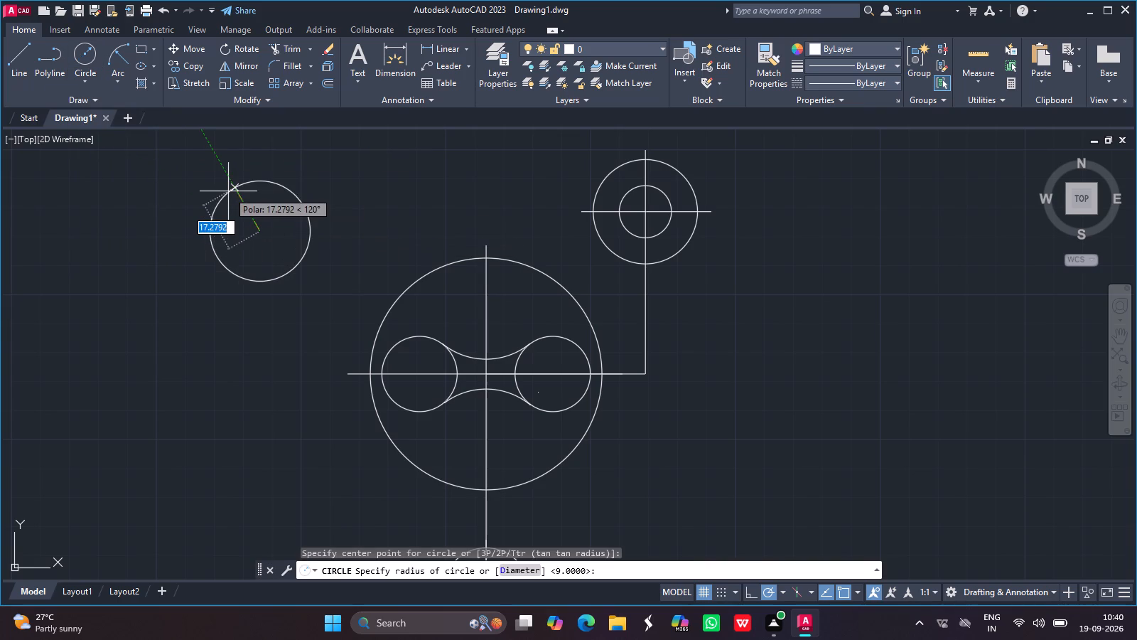
{"action": "type", "text": "16"}
{"action": "key", "text": "Return"}
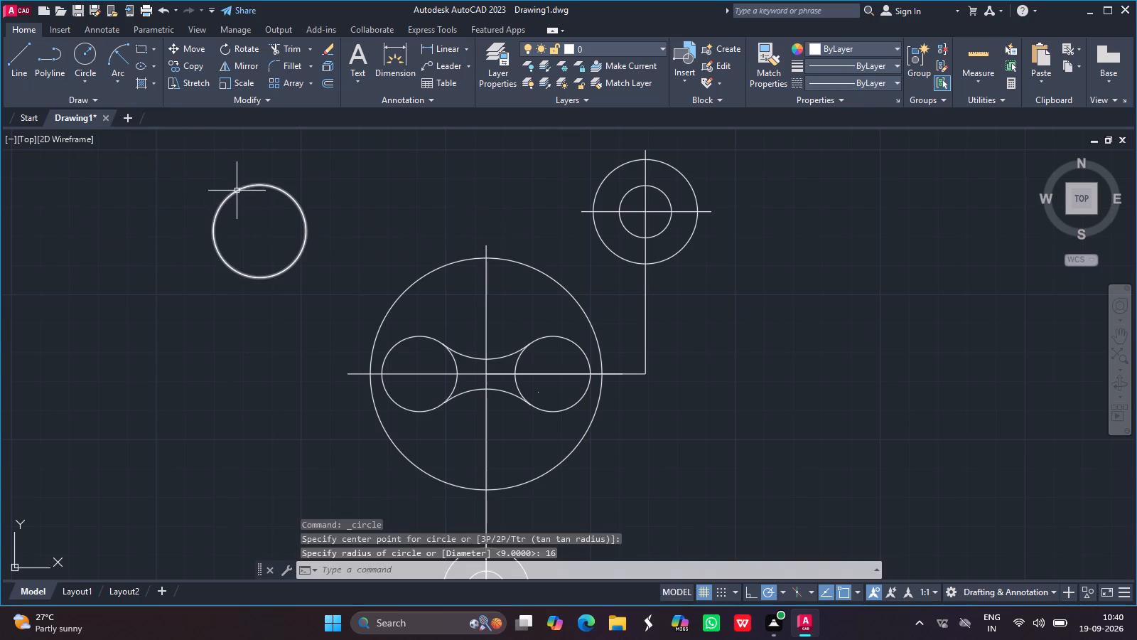
Move the radius-16 circle about 89 to the right so it rests on the 80-diameter circle's top, beside the 36-diameter circle.
{"action": "left_click", "coordinate": [239, 188]}
{"action": "type", "text": "move"}
{"action": "key", "text": "Return"}
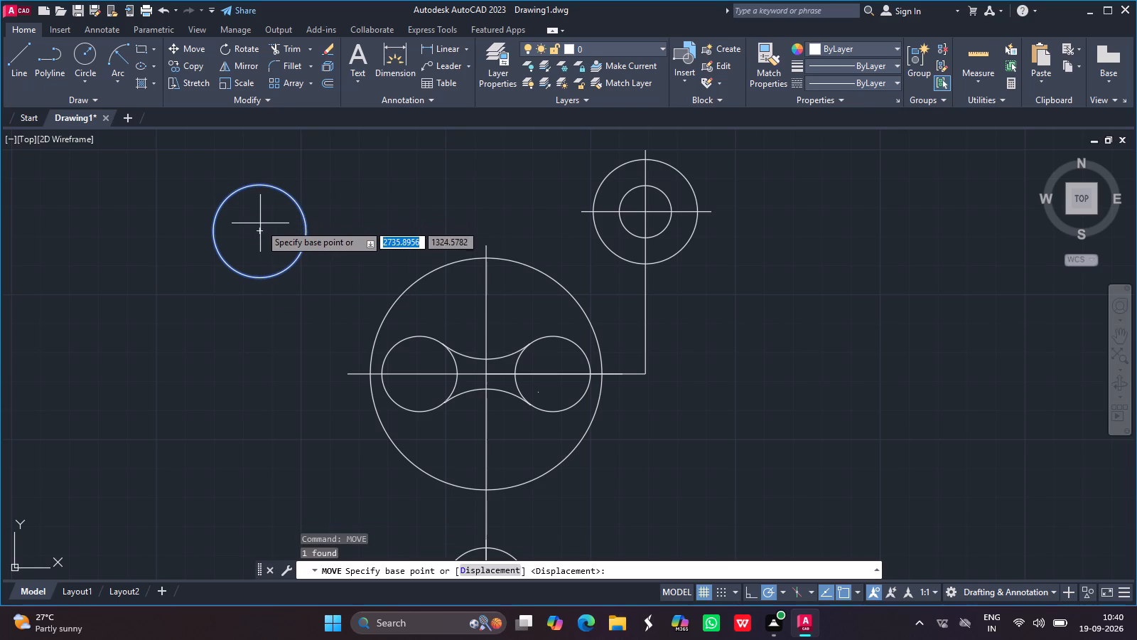
{"action": "left_click_drag", "start_coordinate": [260, 228], "coordinate": [471, 213]}
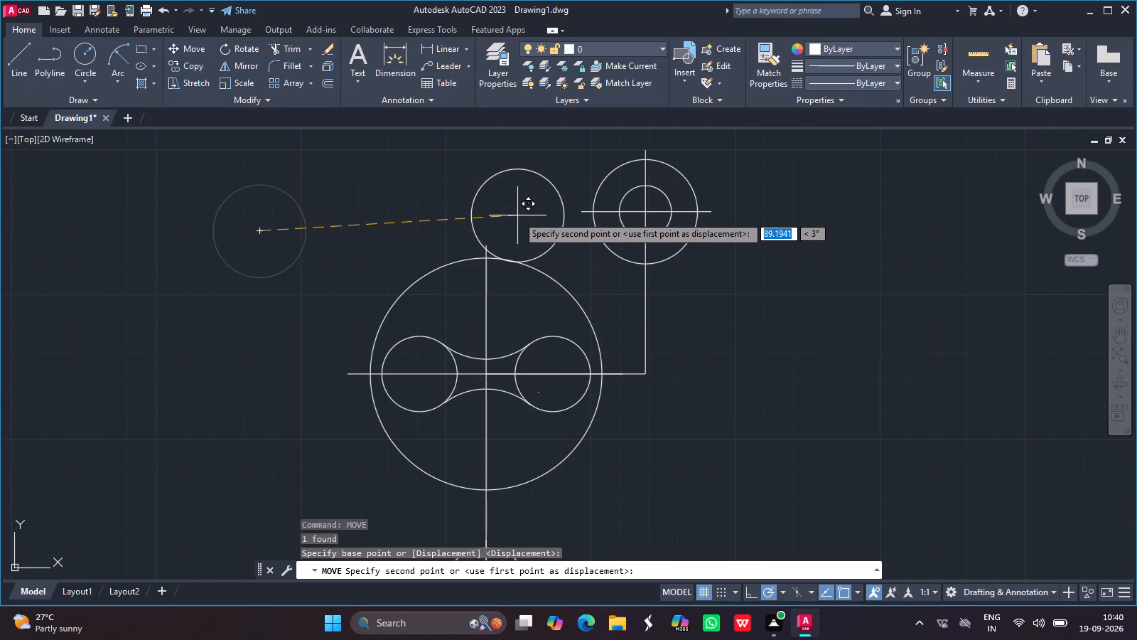
{"action": "left_click", "coordinate": [517, 215]}
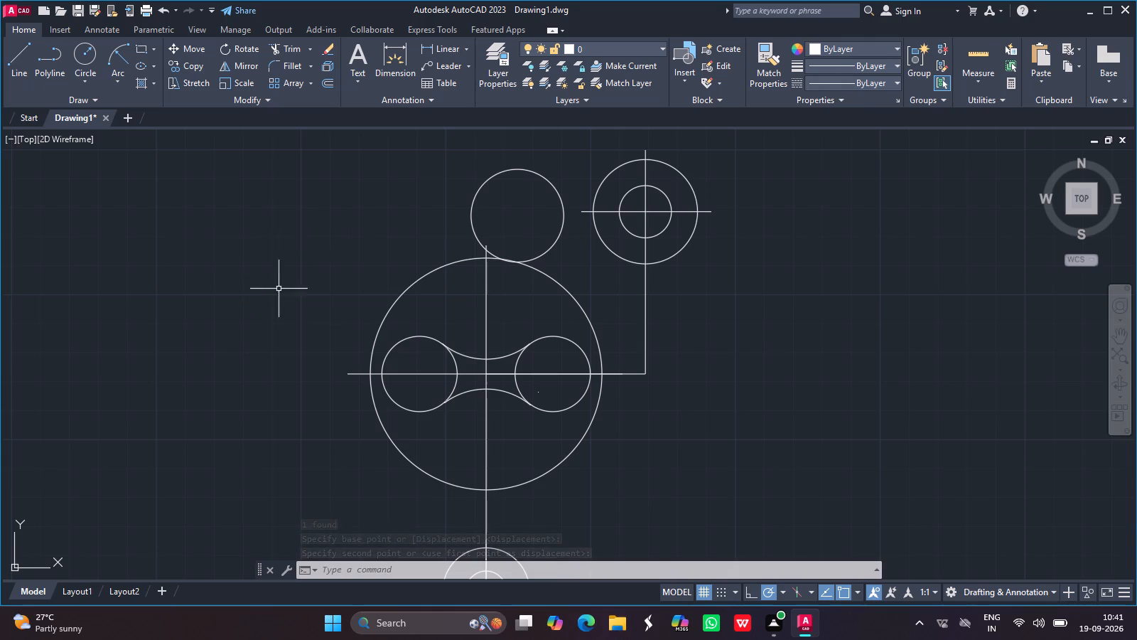
Draw a slanted line from the radius-16 circle's bottom point to the upper-left edge of the 36-diameter circle.
{"action": "left_click", "coordinate": [31, 50]}
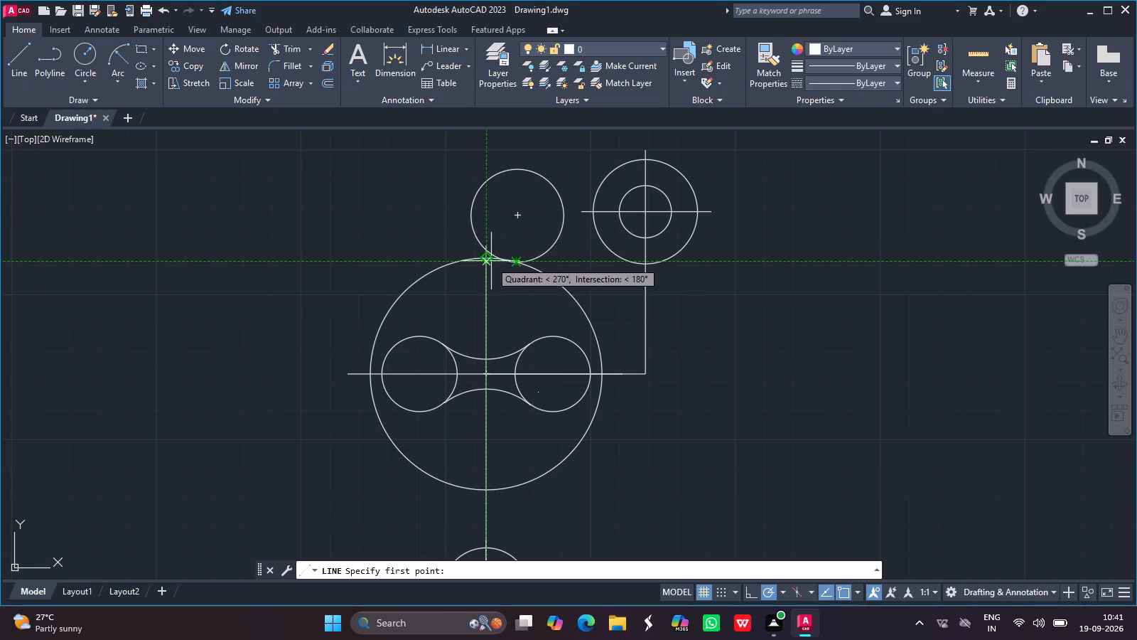
{"action": "left_click_drag", "start_coordinate": [519, 259], "coordinate": [579, 185]}
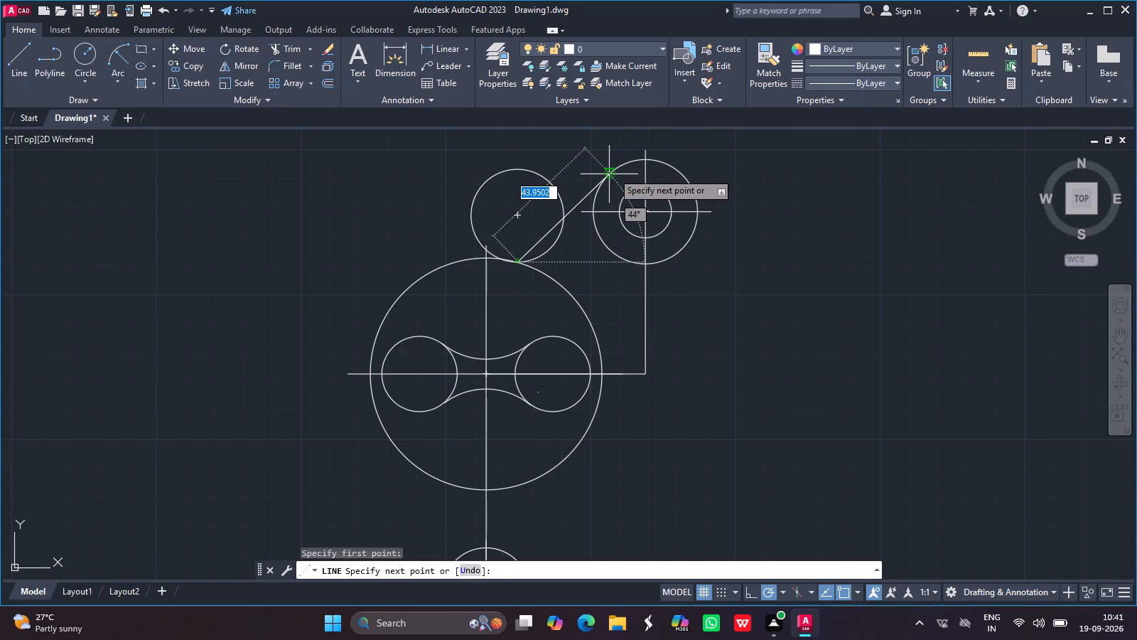
{"action": "left_click", "coordinate": [613, 172]}
{"action": "key", "text": "Return"}
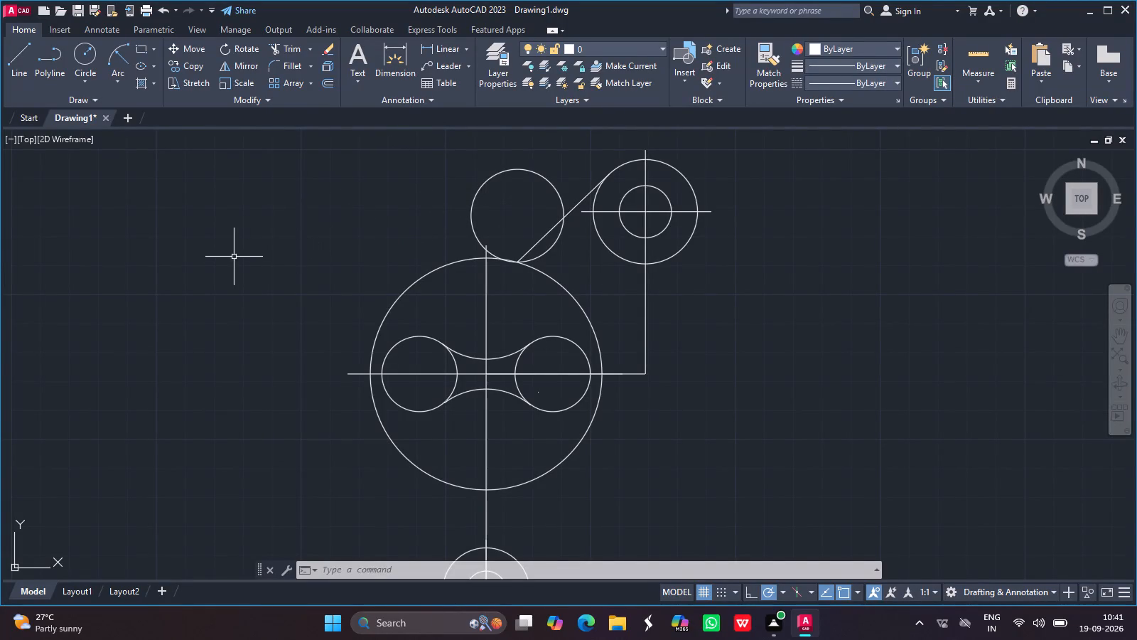
Trim the radius-16 circle down to its lower-right arc and trim away the slanted line between that arc and the 36-diameter circle.
{"action": "left_click", "coordinate": [289, 51]}
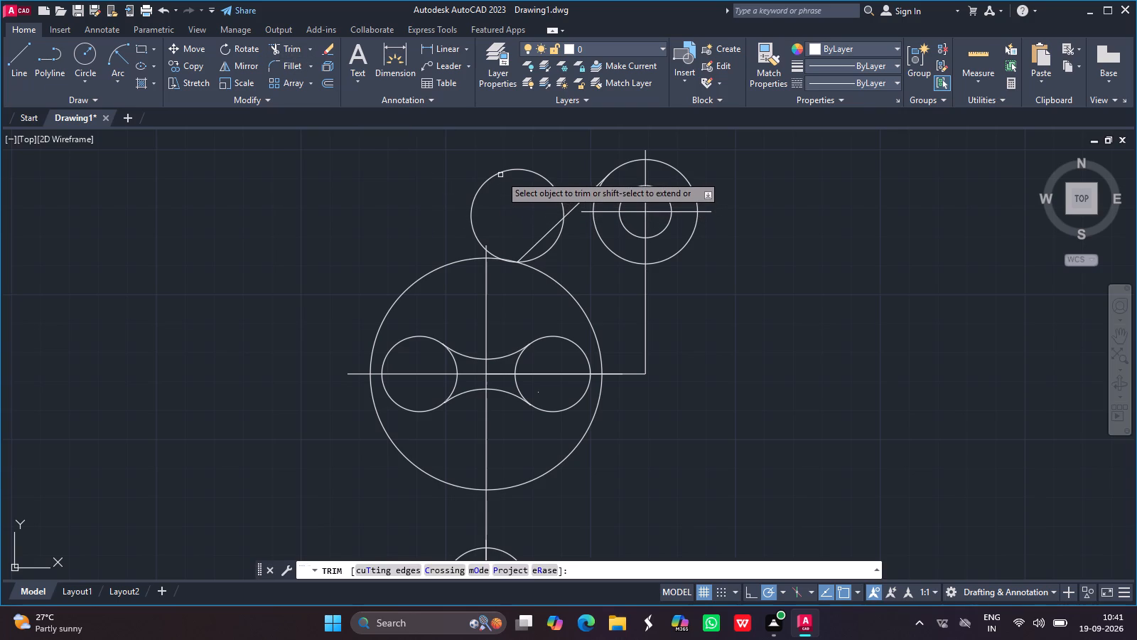
{"action": "left_click_drag", "start_coordinate": [500, 175], "coordinate": [491, 251]}
{"action": "left_click_drag", "start_coordinate": [491, 251], "coordinate": [554, 215]}
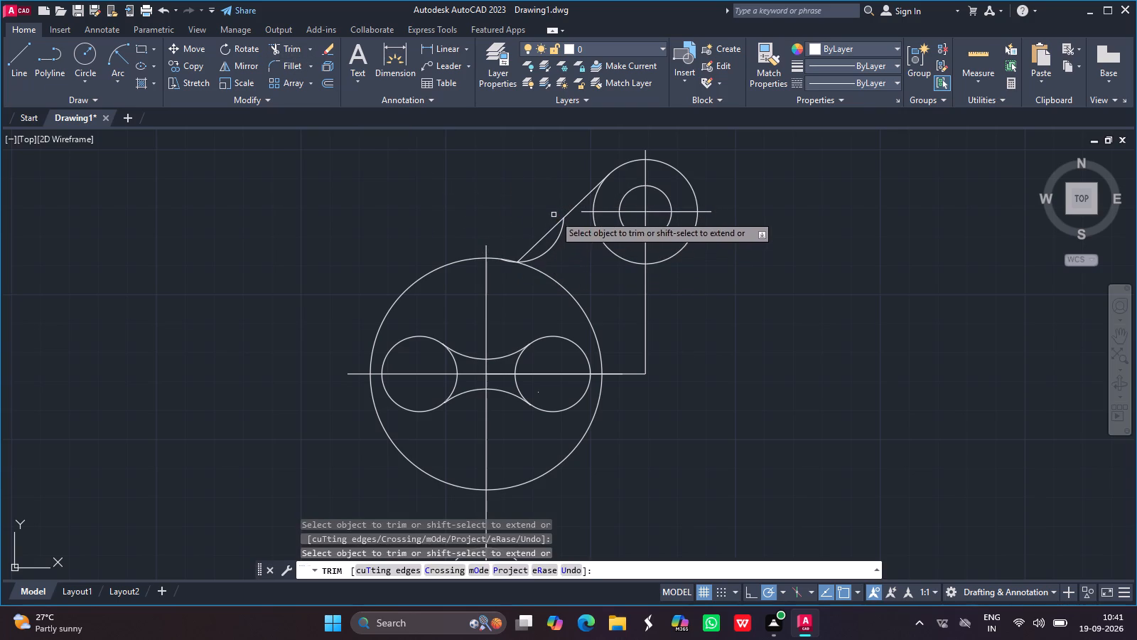
{"action": "left_click_drag", "start_coordinate": [554, 215], "coordinate": [501, 237]}
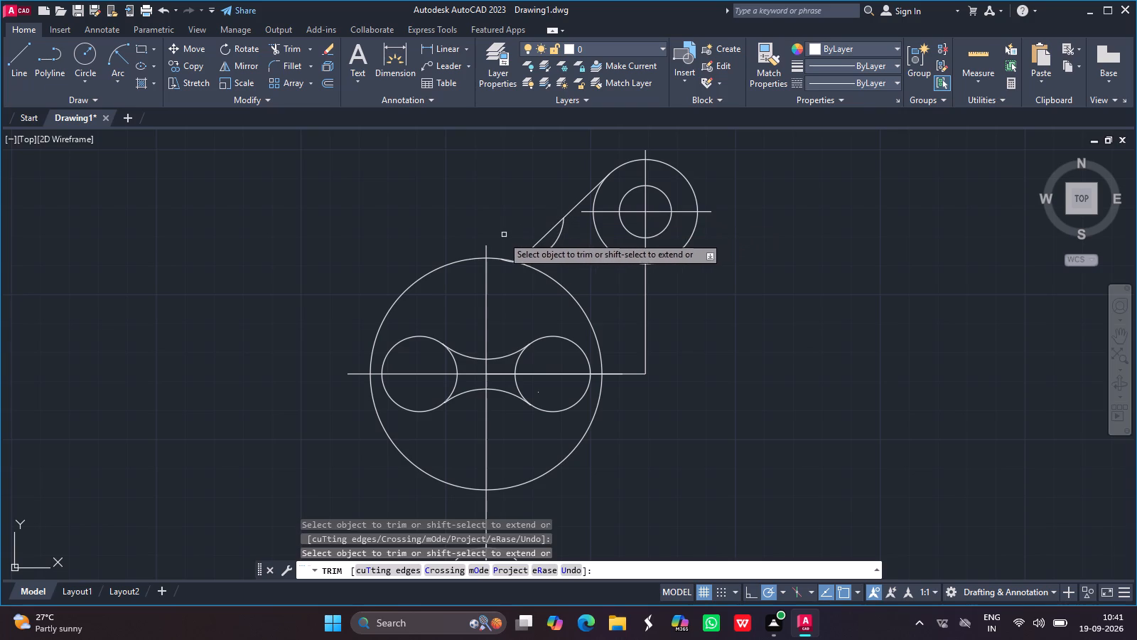
{"action": "left_click_drag", "start_coordinate": [501, 237], "coordinate": [539, 193]}
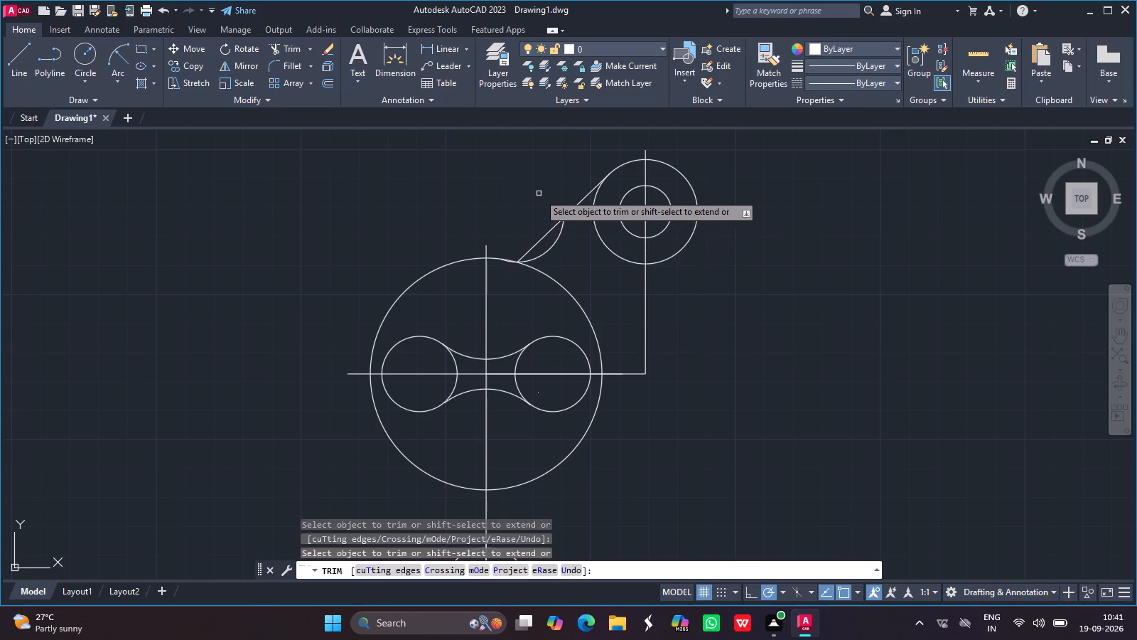
{"action": "left_click_drag", "start_coordinate": [539, 193], "coordinate": [573, 206]}
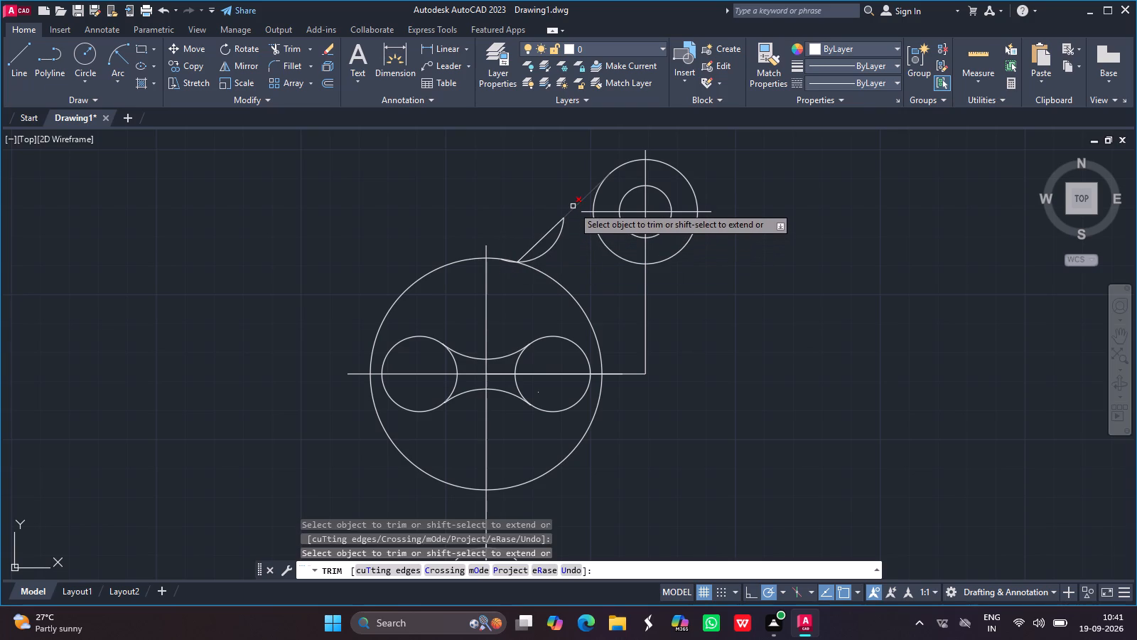
{"action": "left_click", "coordinate": [573, 206]}
{"action": "key", "text": "Escape"}
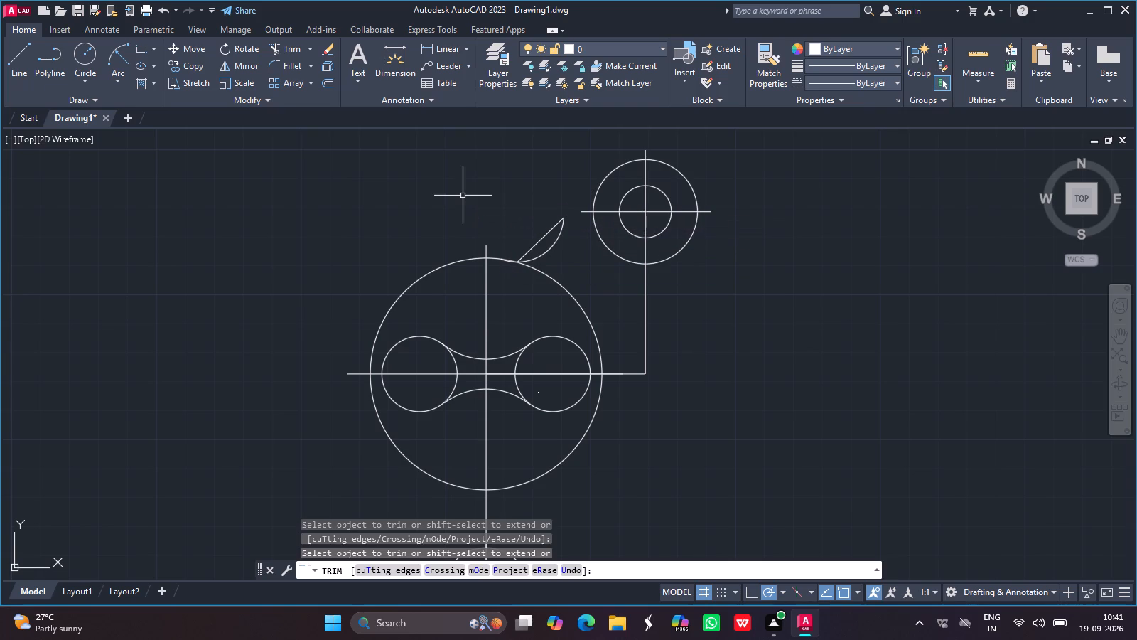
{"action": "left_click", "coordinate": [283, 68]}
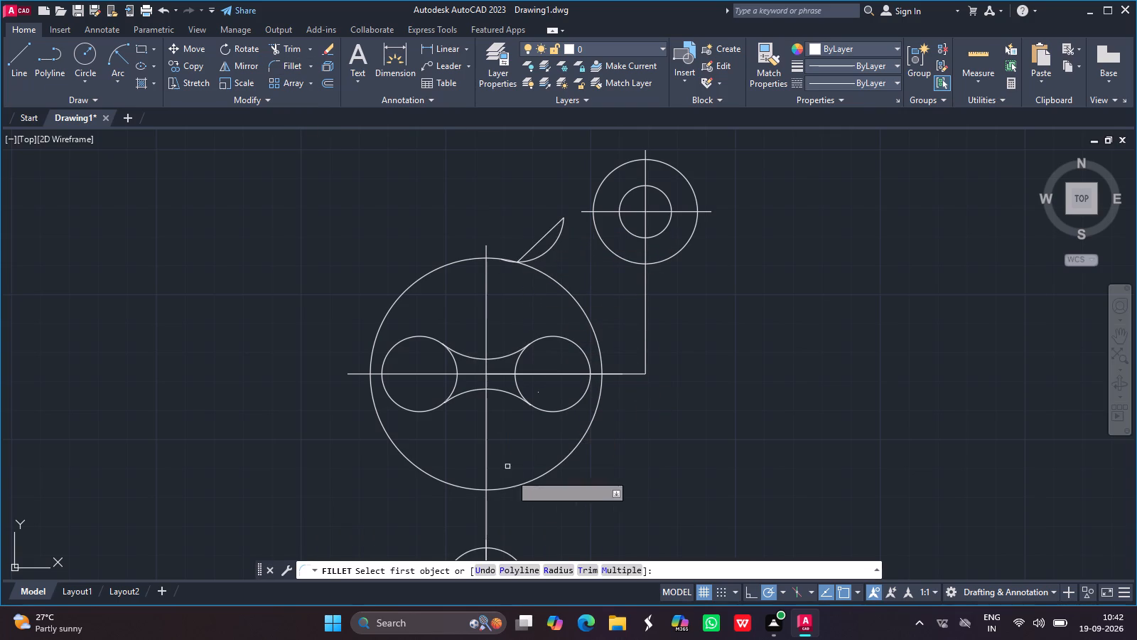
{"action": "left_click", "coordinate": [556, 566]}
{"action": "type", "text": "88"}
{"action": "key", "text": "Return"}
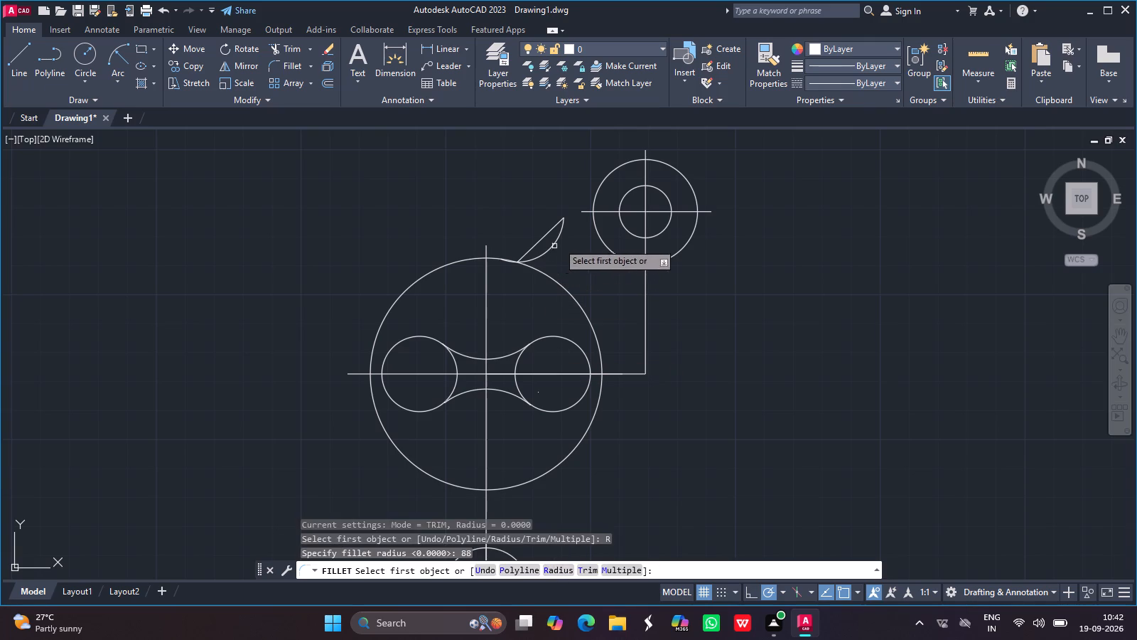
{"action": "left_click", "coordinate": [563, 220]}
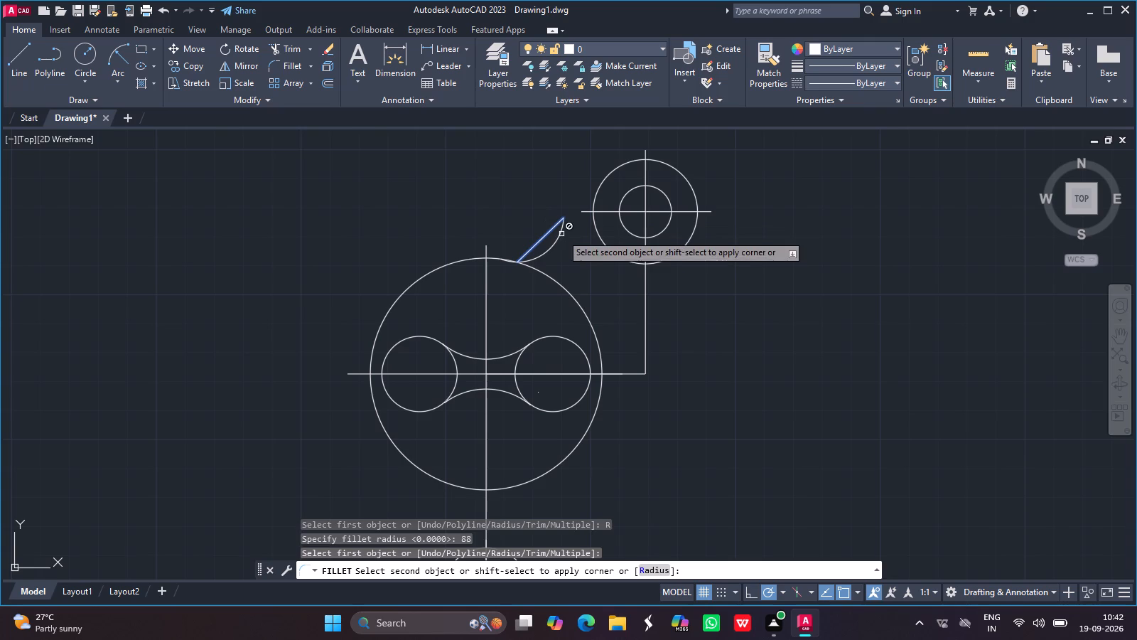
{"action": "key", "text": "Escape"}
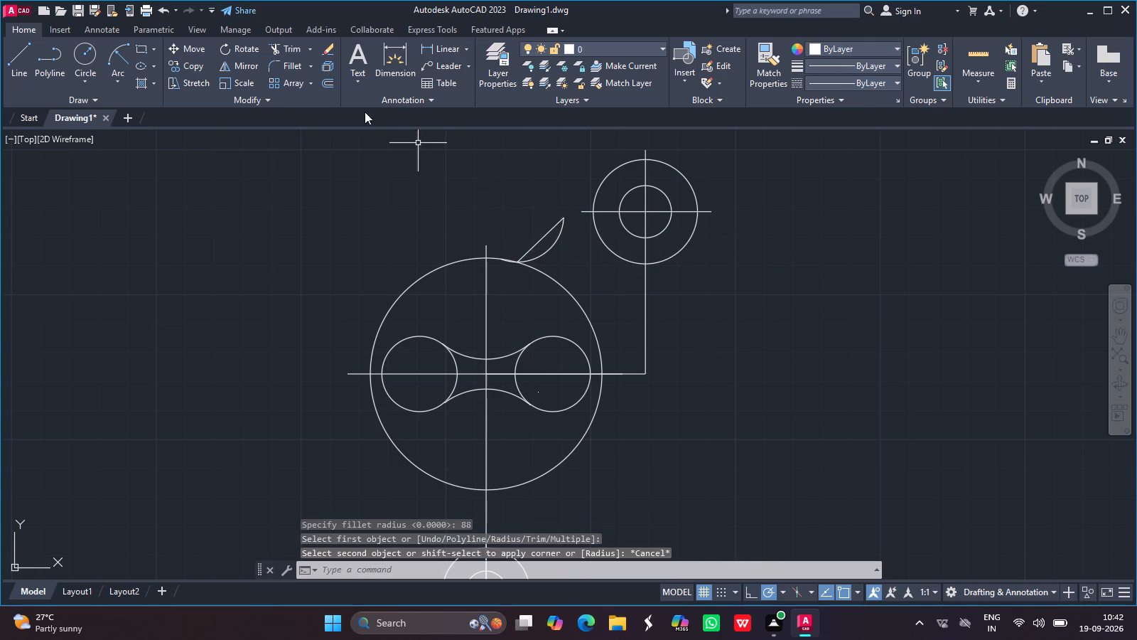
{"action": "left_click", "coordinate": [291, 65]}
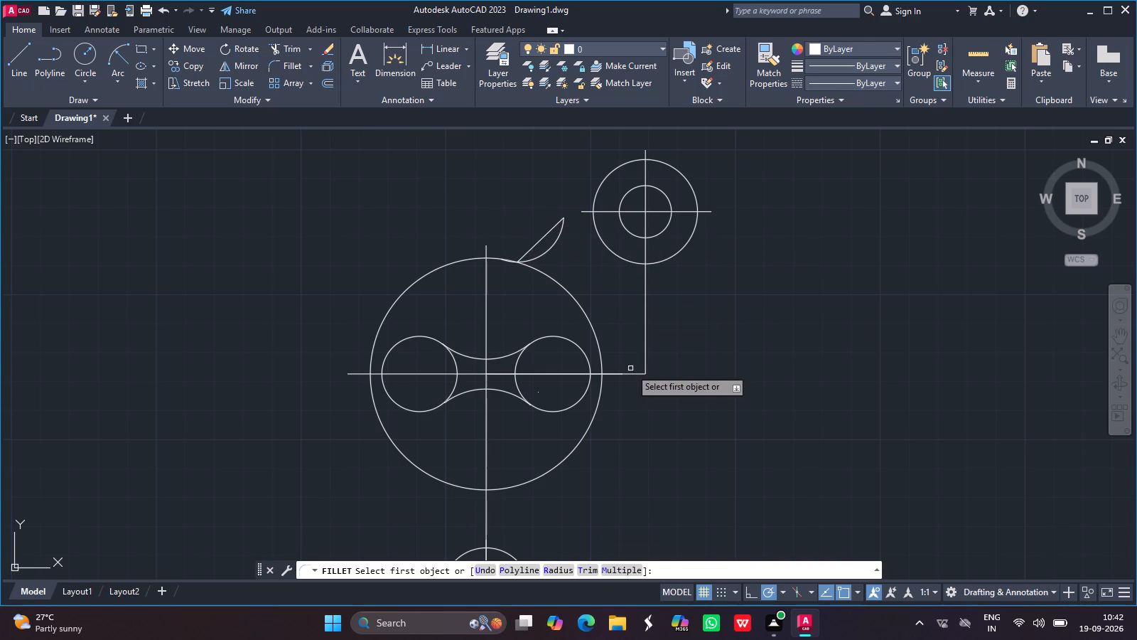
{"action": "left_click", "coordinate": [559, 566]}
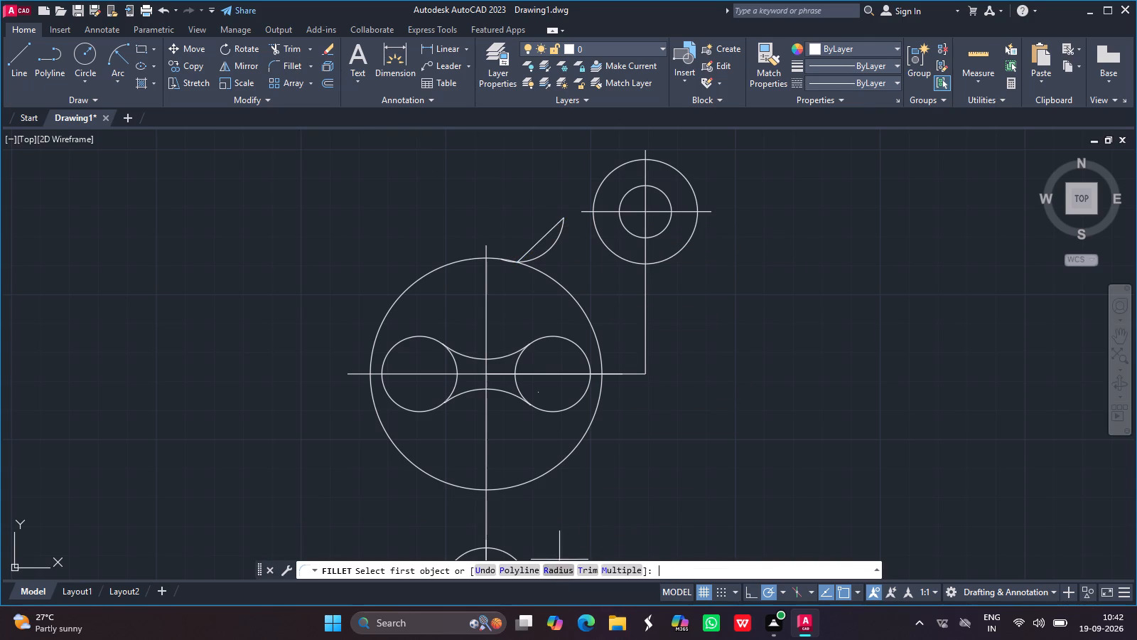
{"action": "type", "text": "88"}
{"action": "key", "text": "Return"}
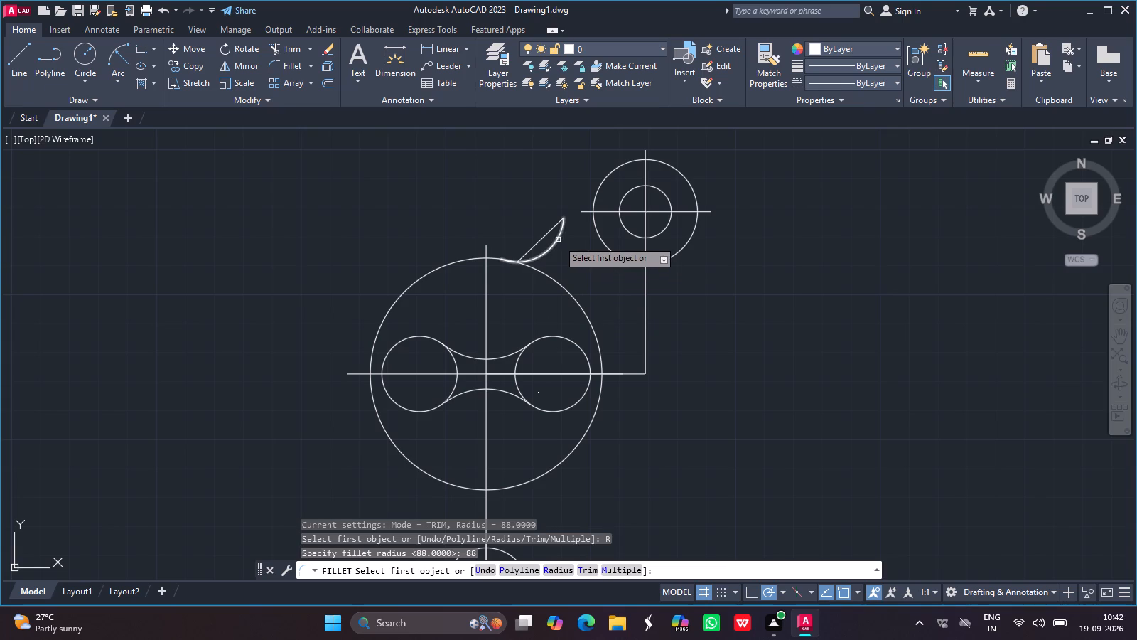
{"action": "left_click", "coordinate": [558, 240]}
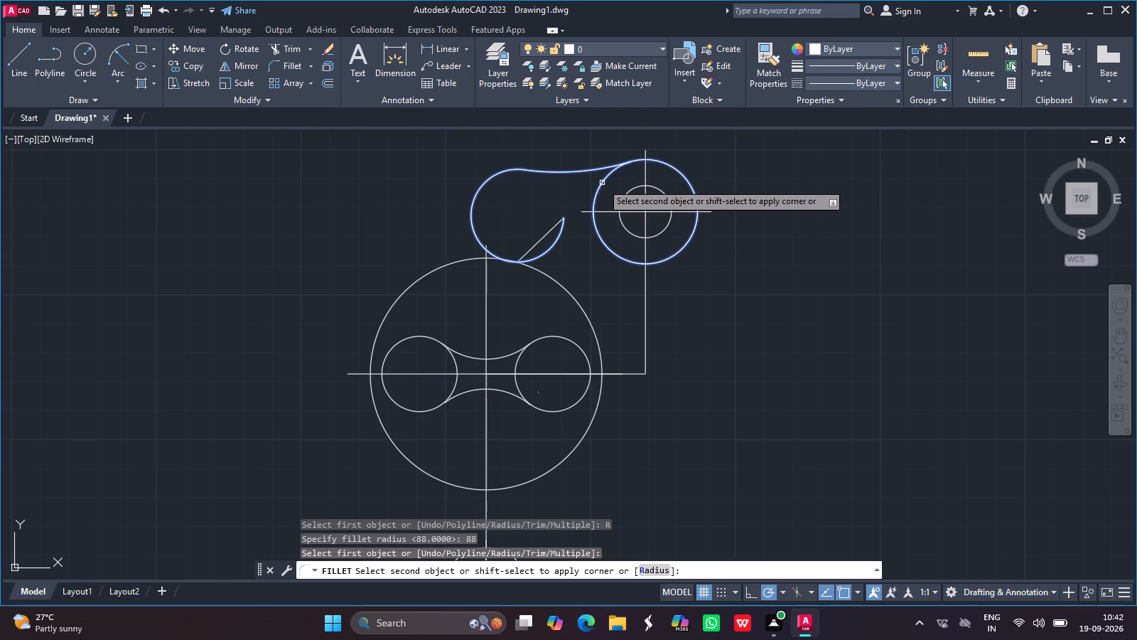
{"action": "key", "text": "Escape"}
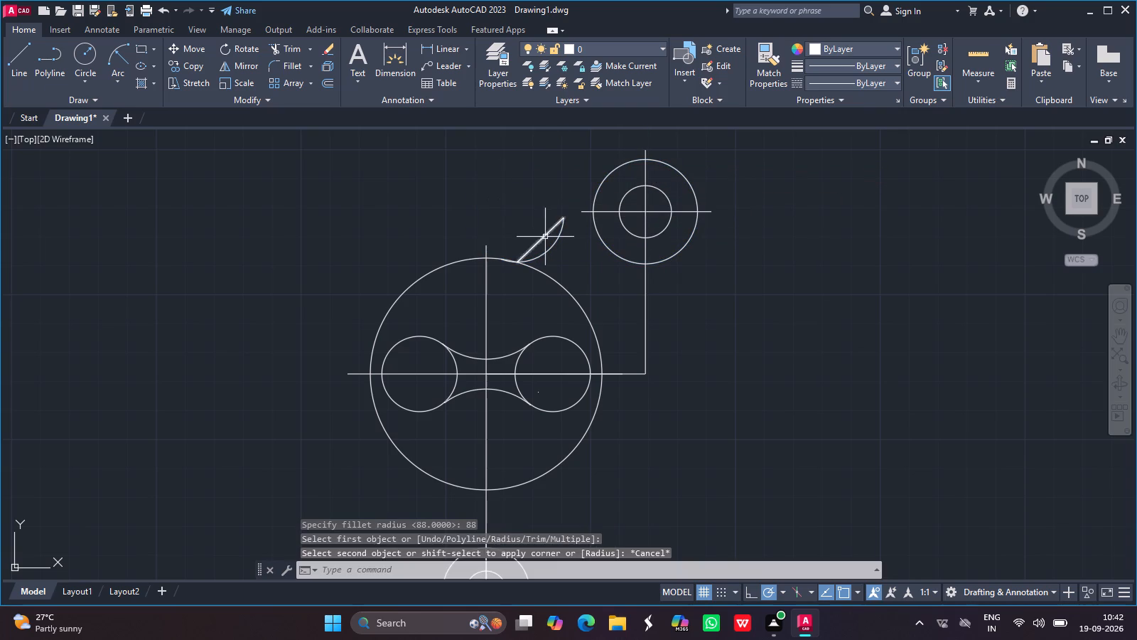
Delete the remaining piece of slanted line across the radius-16 arc.
{"action": "left_click", "coordinate": [542, 235]}
{"action": "key", "text": "Delete"}
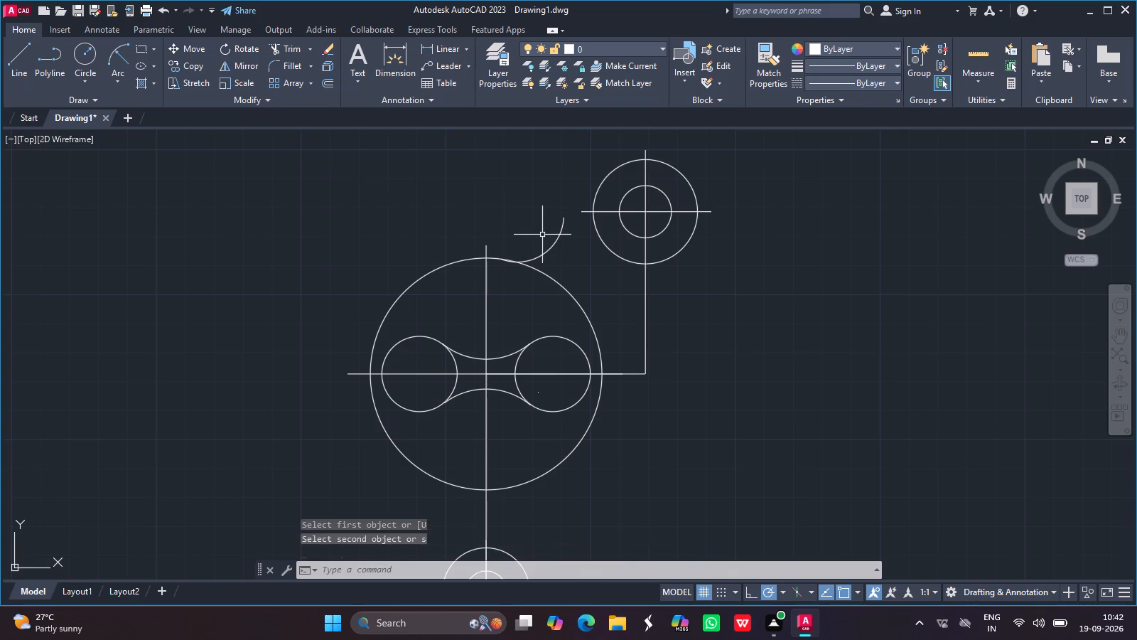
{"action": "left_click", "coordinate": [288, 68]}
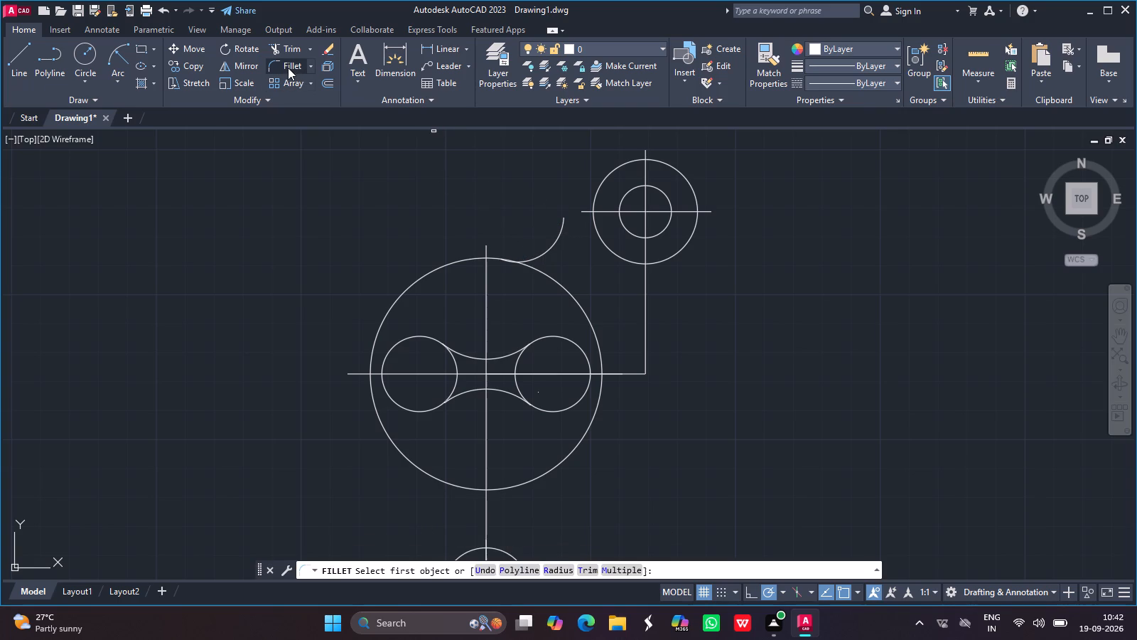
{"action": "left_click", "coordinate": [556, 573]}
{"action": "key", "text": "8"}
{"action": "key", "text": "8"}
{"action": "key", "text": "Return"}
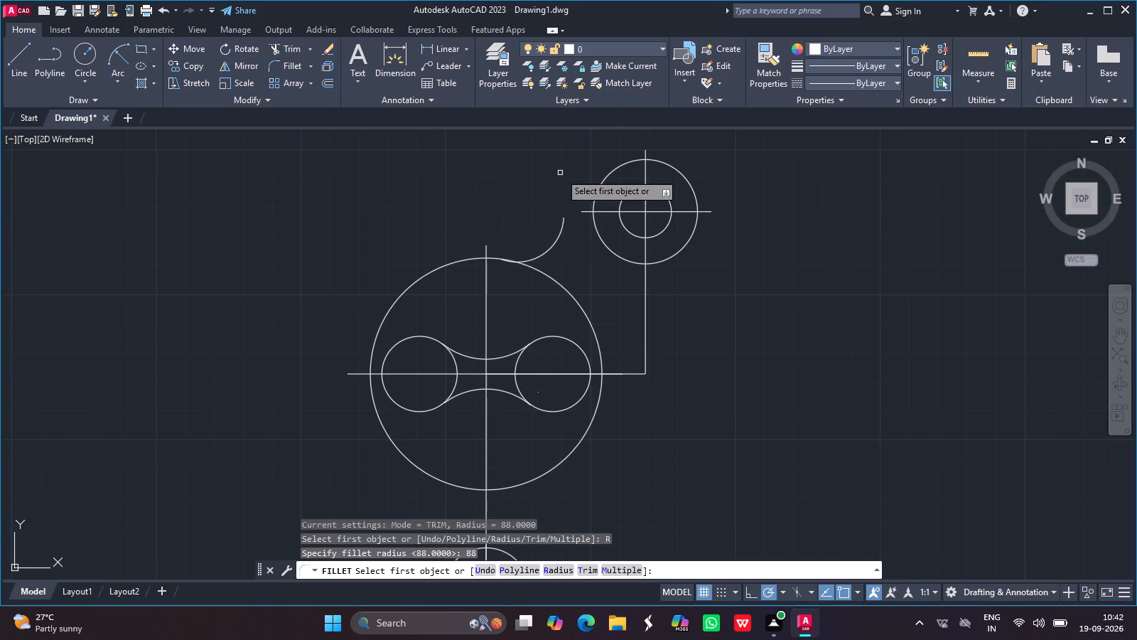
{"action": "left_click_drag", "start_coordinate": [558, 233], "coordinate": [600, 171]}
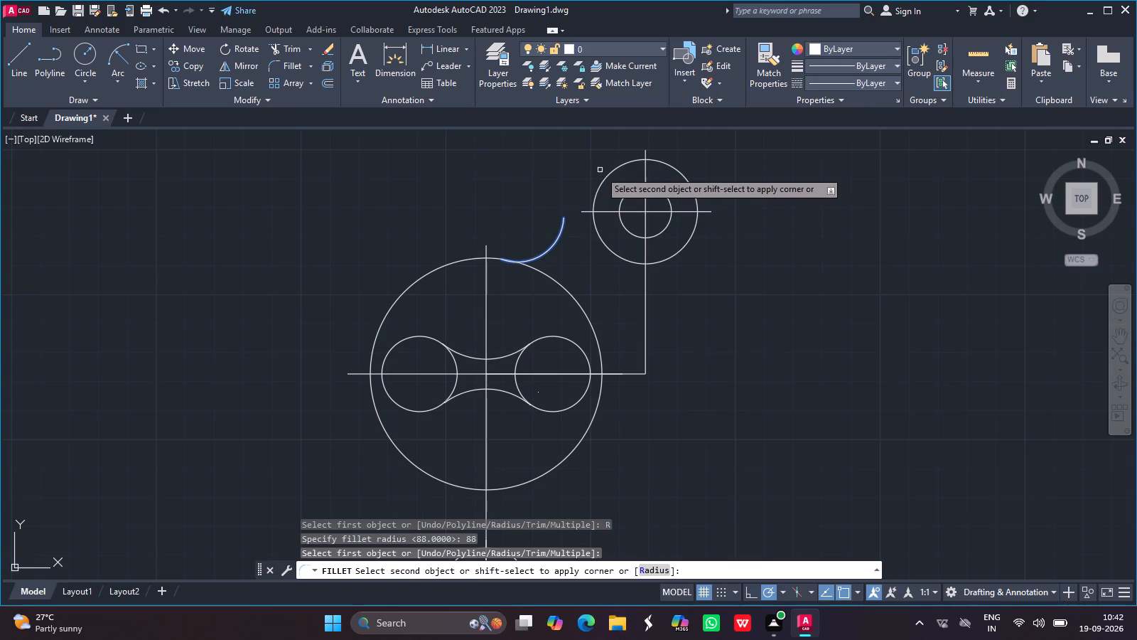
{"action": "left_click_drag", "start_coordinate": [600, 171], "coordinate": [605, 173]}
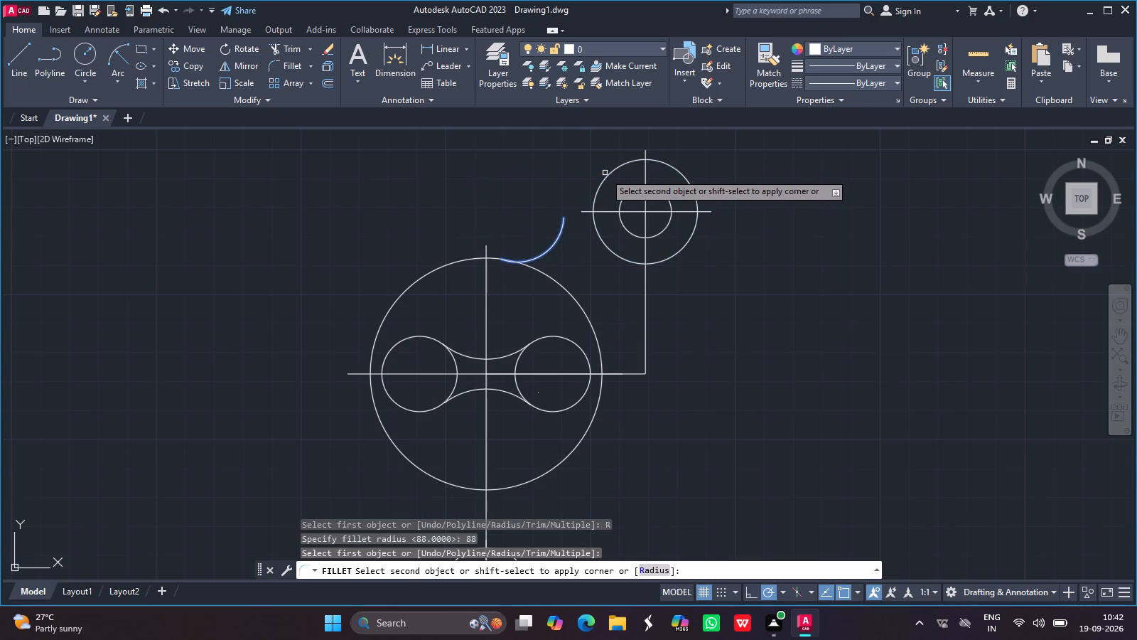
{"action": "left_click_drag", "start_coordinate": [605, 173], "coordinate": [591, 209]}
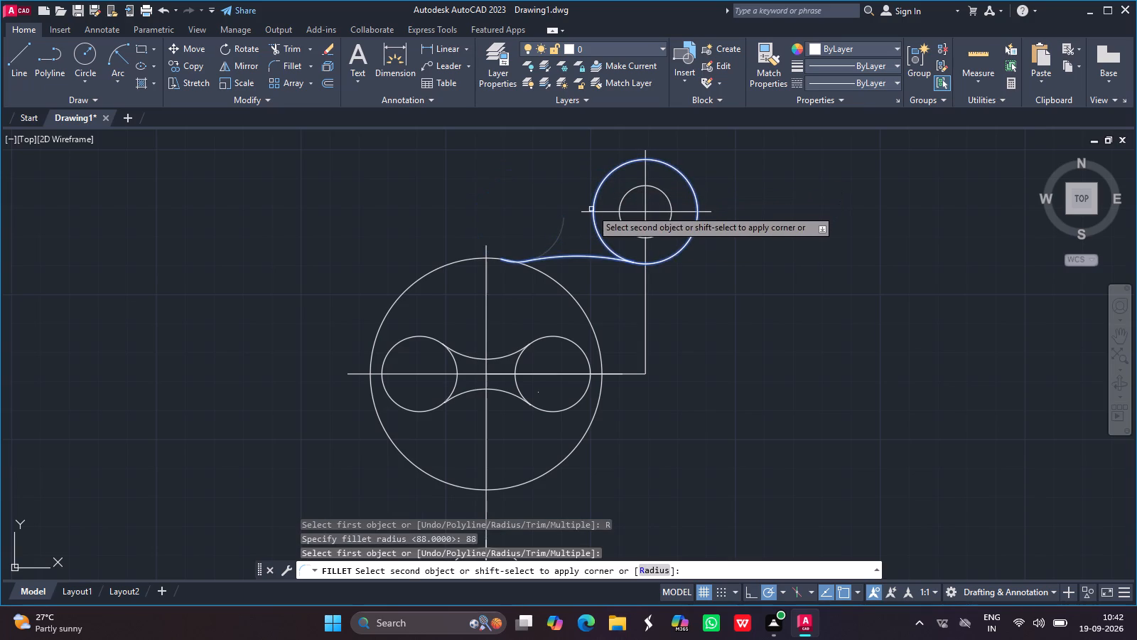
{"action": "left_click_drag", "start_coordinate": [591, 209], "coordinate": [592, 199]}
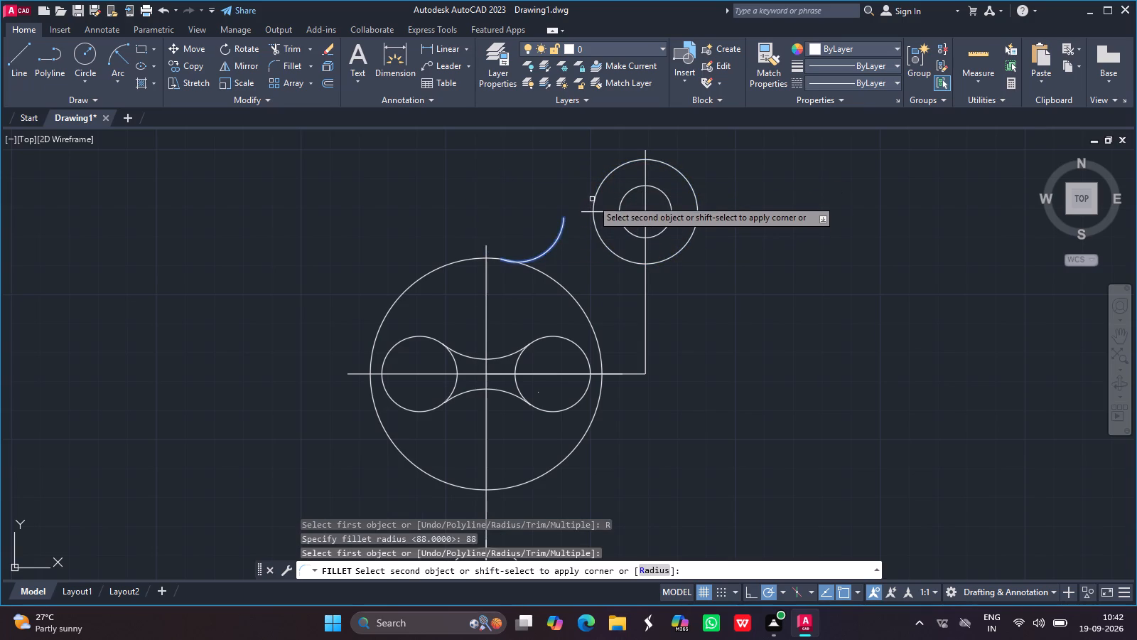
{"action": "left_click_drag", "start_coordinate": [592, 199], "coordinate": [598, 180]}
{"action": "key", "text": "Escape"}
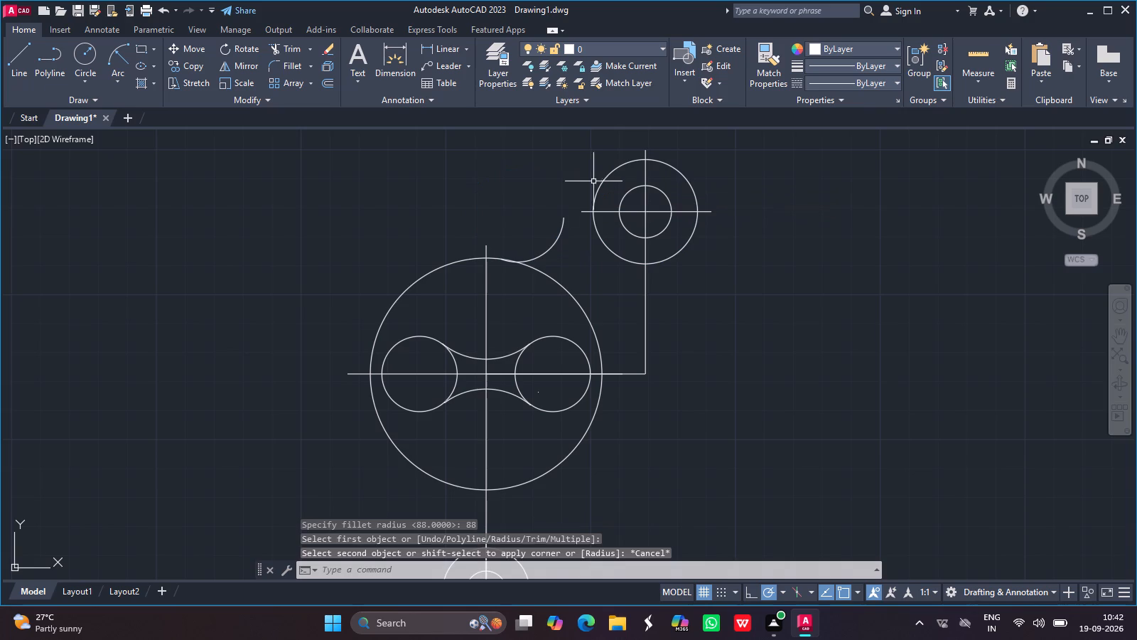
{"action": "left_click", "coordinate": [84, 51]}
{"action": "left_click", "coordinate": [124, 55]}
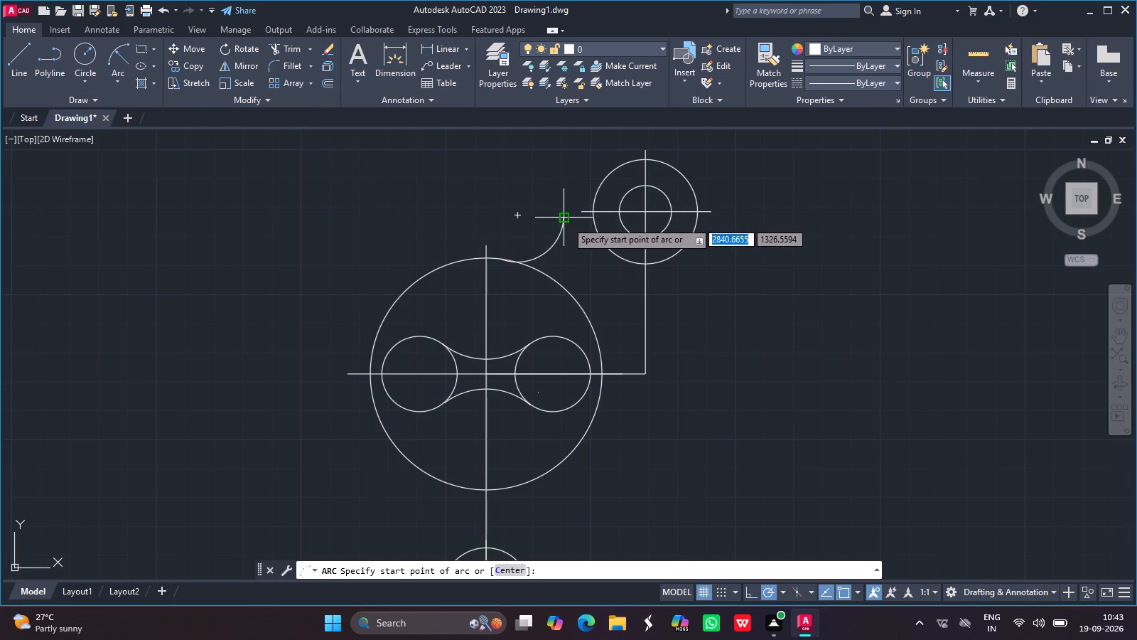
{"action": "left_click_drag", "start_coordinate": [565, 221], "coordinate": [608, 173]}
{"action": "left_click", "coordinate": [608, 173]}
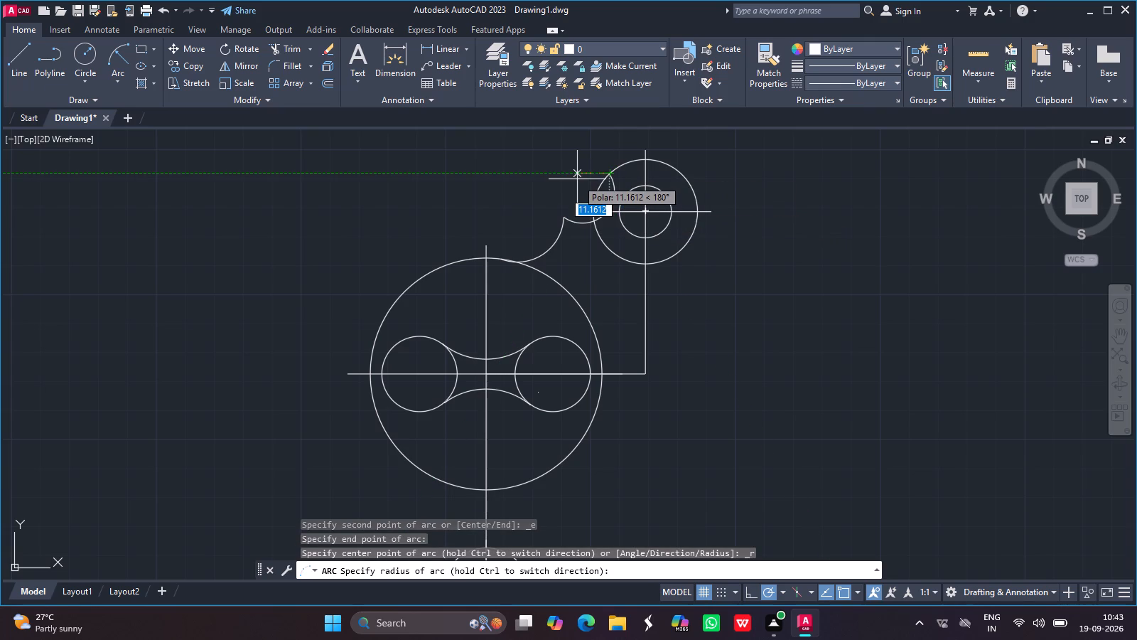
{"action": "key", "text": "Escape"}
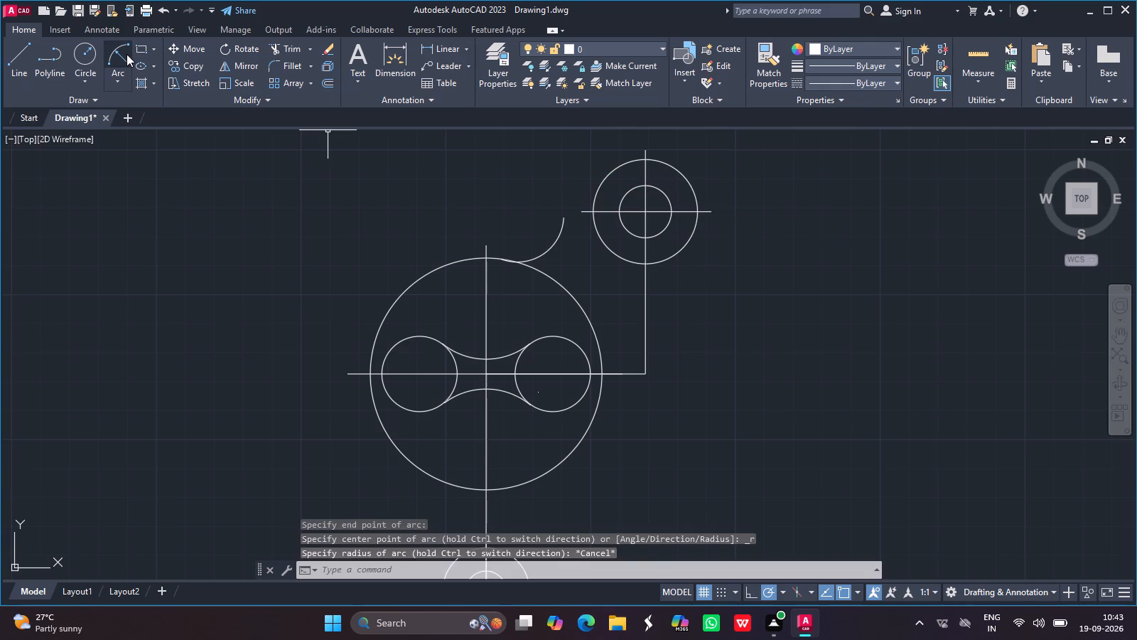
Draw an arc of radius 88 from the 36-diameter circle's upper-left edge to the upper end of the radius-16 arc.
{"action": "left_click", "coordinate": [126, 54]}
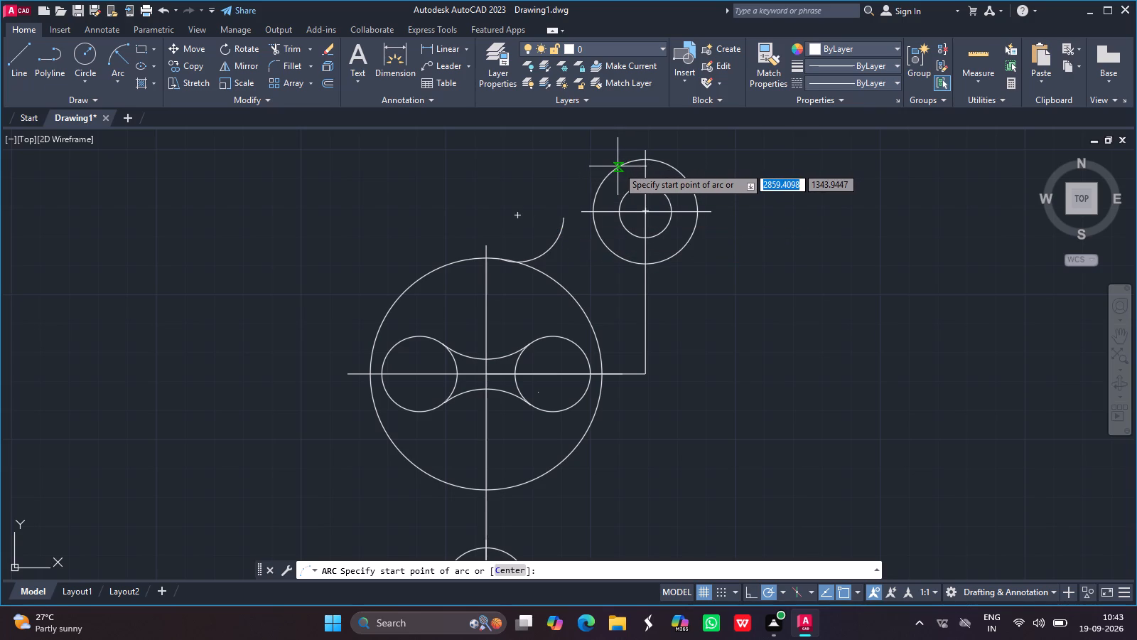
{"action": "left_click_drag", "start_coordinate": [618, 166], "coordinate": [565, 220]}
{"action": "left_click_drag", "start_coordinate": [565, 220], "coordinate": [596, 242]}
{"action": "type", "text": "88"}
{"action": "key", "text": "Return"}
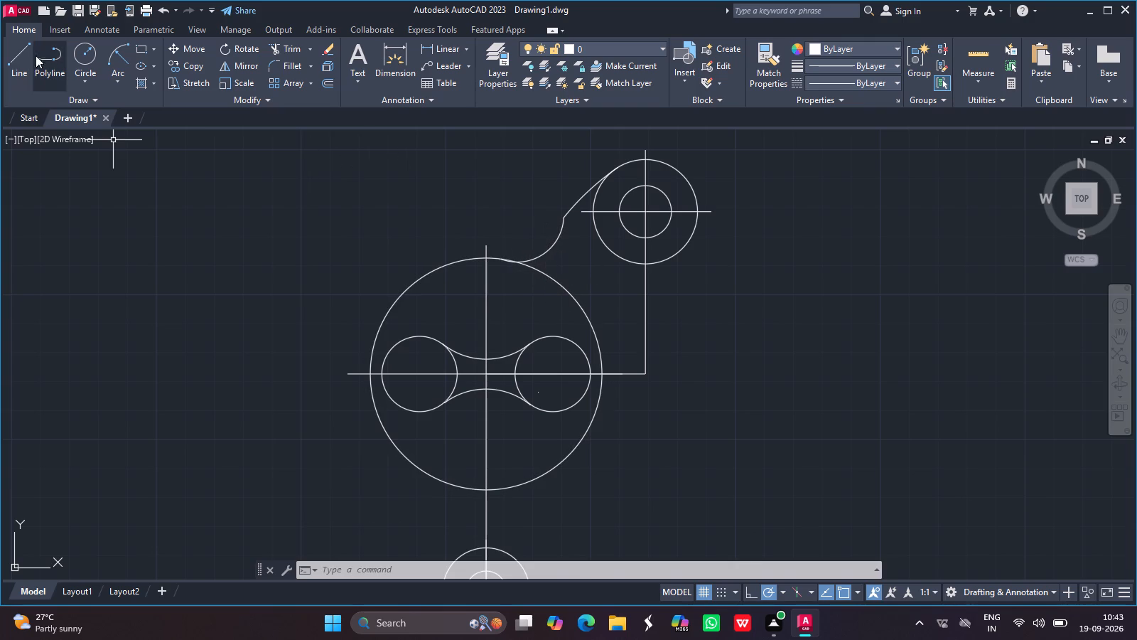
Draw a circle of radius 16 in the empty area to the left of the 80-diameter circle.
{"action": "left_click", "coordinate": [90, 55]}
{"action": "left_click", "coordinate": [188, 287]}
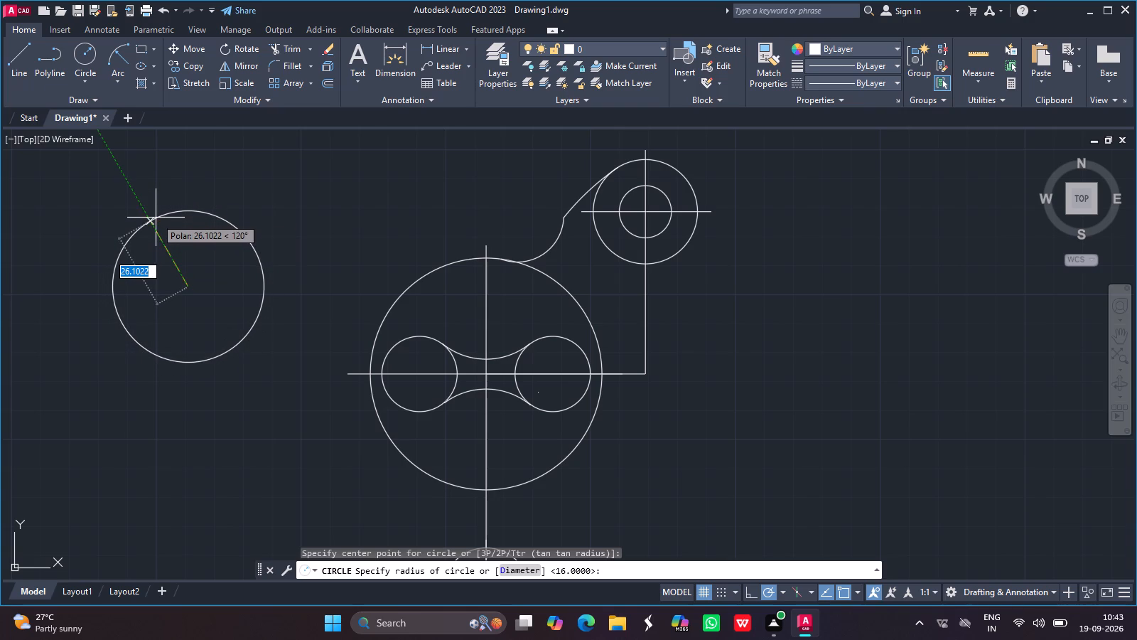
{"action": "key", "text": "2"}
{"action": "key", "text": "BackSpace"}
{"action": "key", "text": "1"}
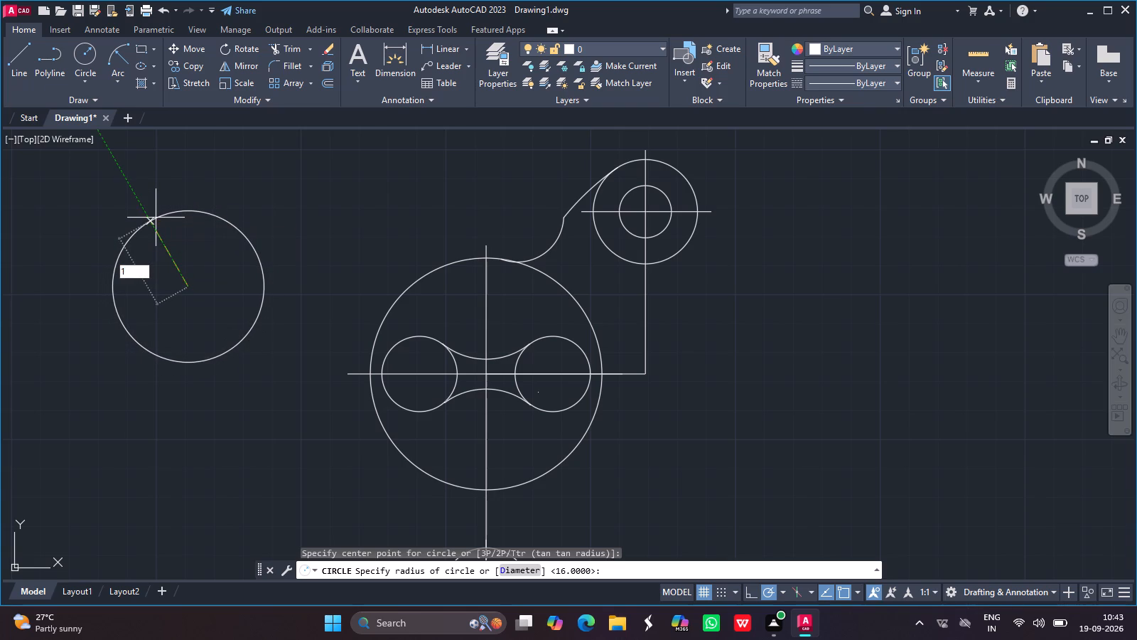
{"action": "key", "text": "6"}
{"action": "key", "text": "Return"}
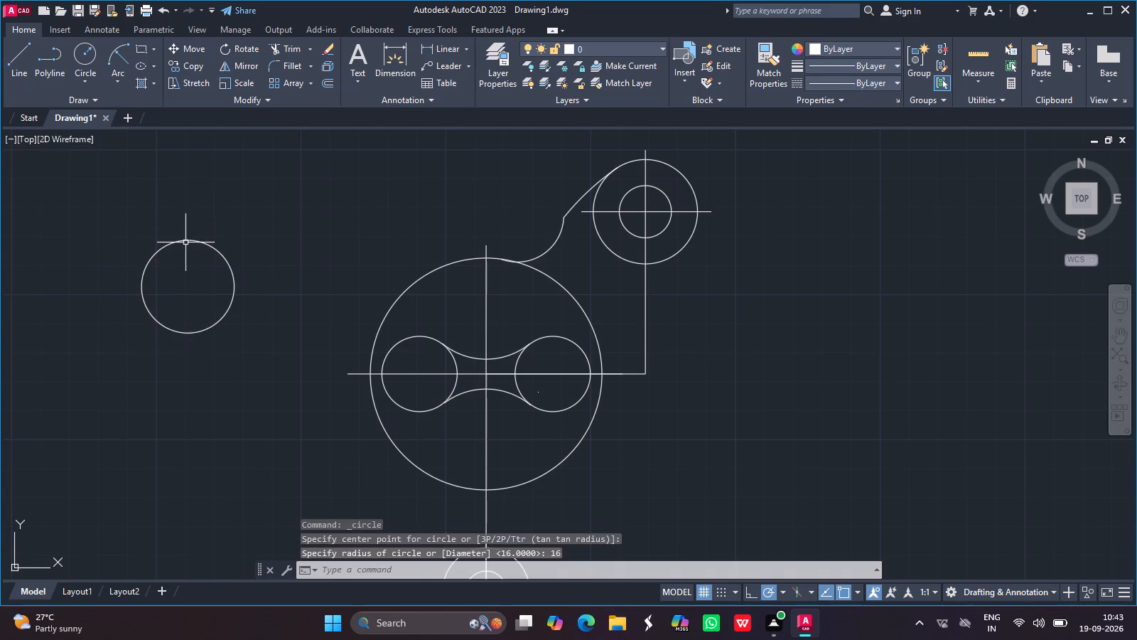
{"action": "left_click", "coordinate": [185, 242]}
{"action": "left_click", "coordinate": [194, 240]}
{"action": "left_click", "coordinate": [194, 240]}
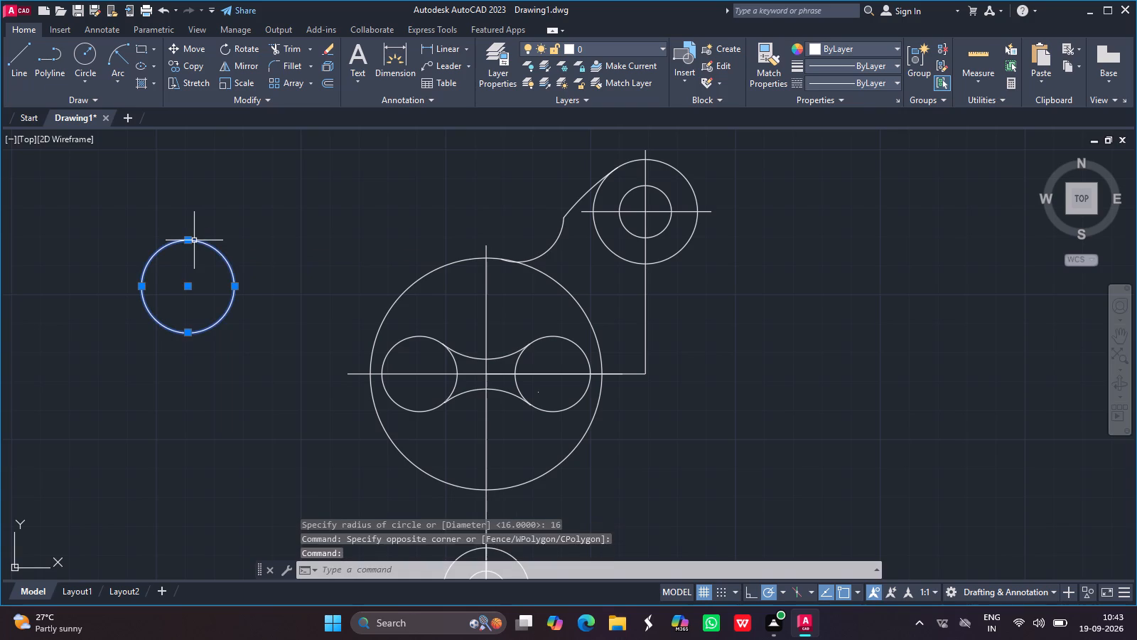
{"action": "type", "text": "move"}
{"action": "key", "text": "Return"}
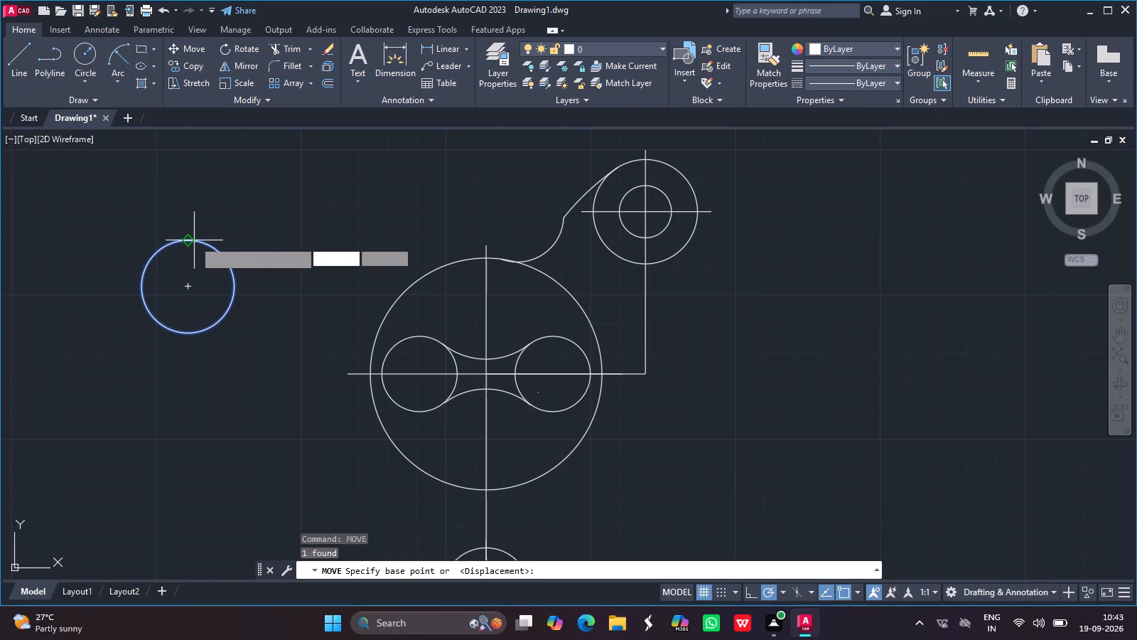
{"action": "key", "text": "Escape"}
Delete the radius-16 arc between the 80-diameter circle and the lower end of the radius-88 arc.
{"action": "left_click", "coordinate": [540, 256]}
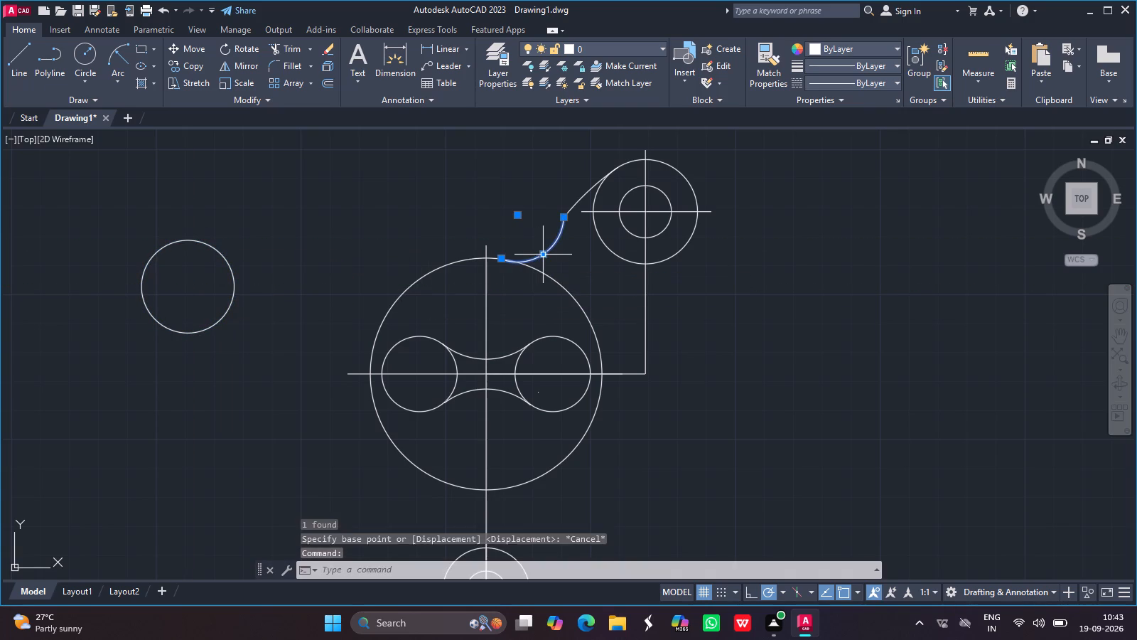
{"action": "key", "text": "Delete"}
{"action": "key", "text": "Delete"}
Move the radius-16 circle by its centre to where the 80-diameter circle's top meets the radius-88 arc's lower end.
{"action": "left_click", "coordinate": [180, 242]}
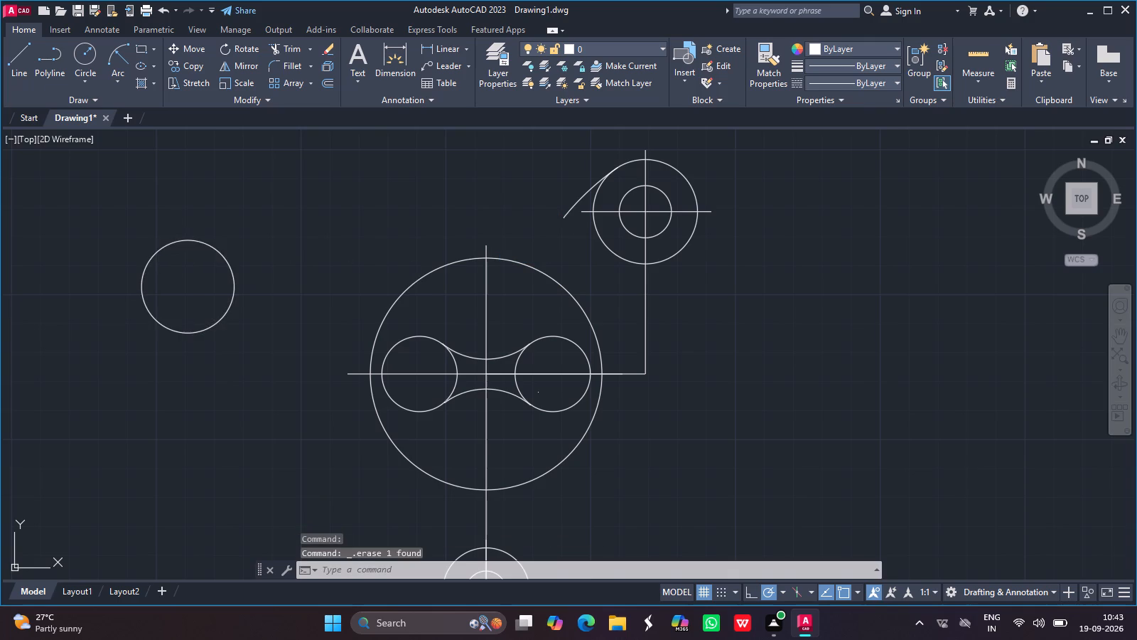
{"action": "type", "text": "move"}
{"action": "key", "text": "Return"}
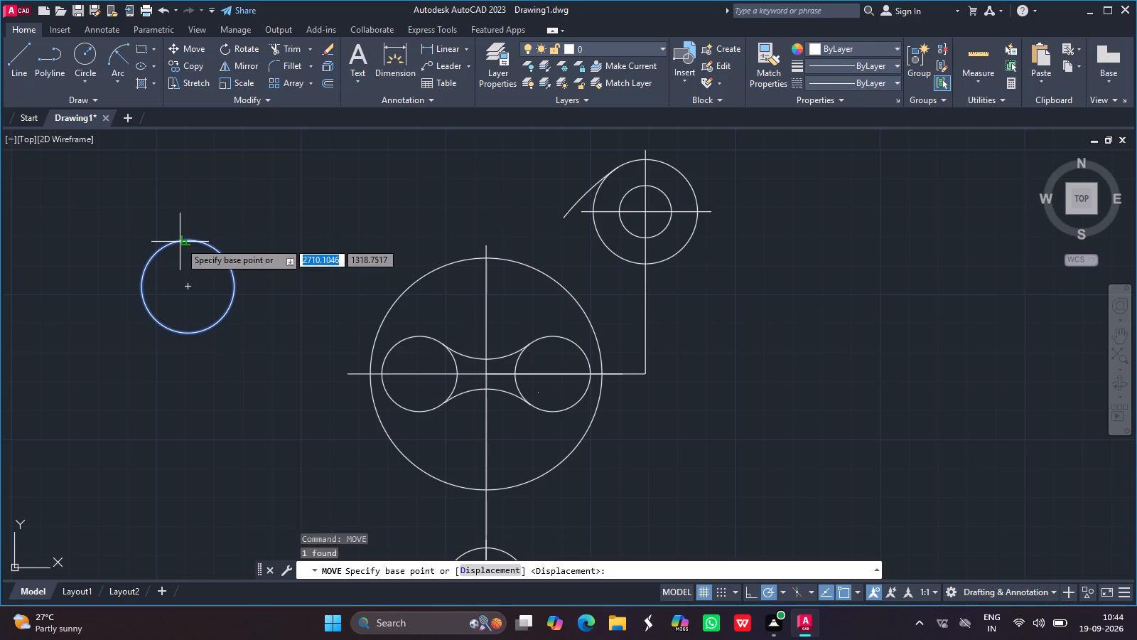
{"action": "left_click_drag", "start_coordinate": [188, 287], "coordinate": [457, 191]}
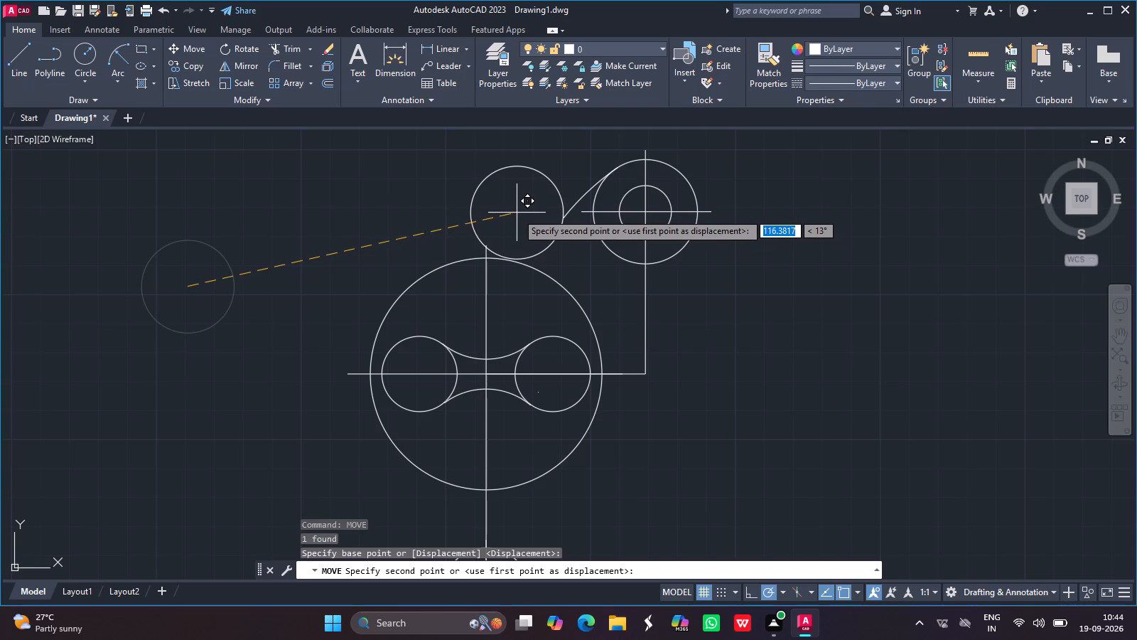
{"action": "left_click", "coordinate": [516, 213]}
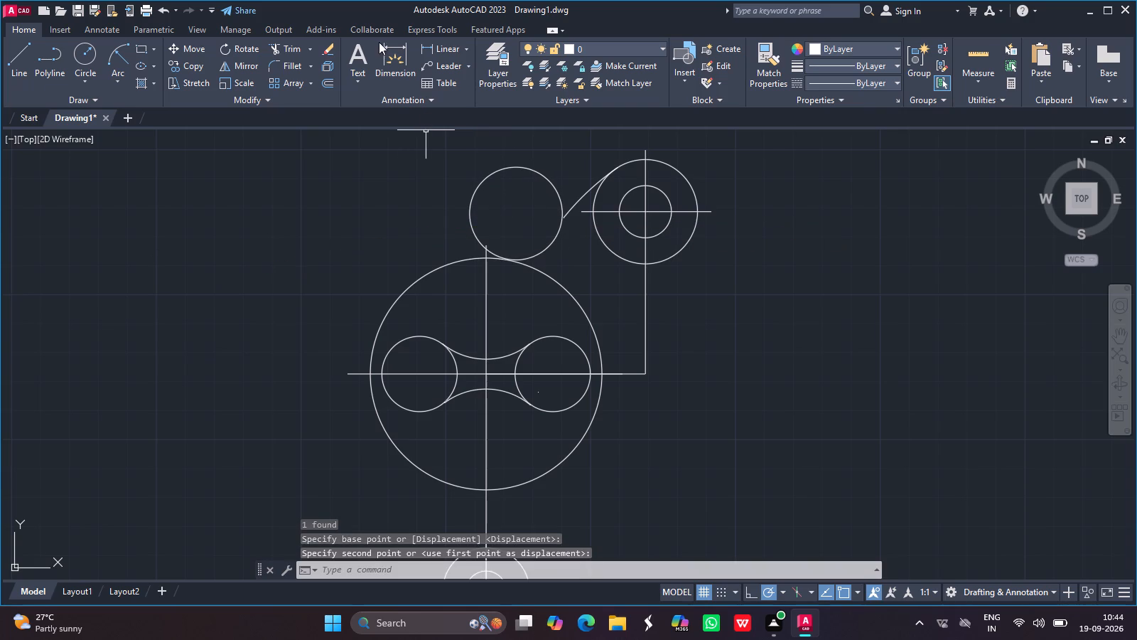
{"action": "left_click", "coordinate": [290, 47]}
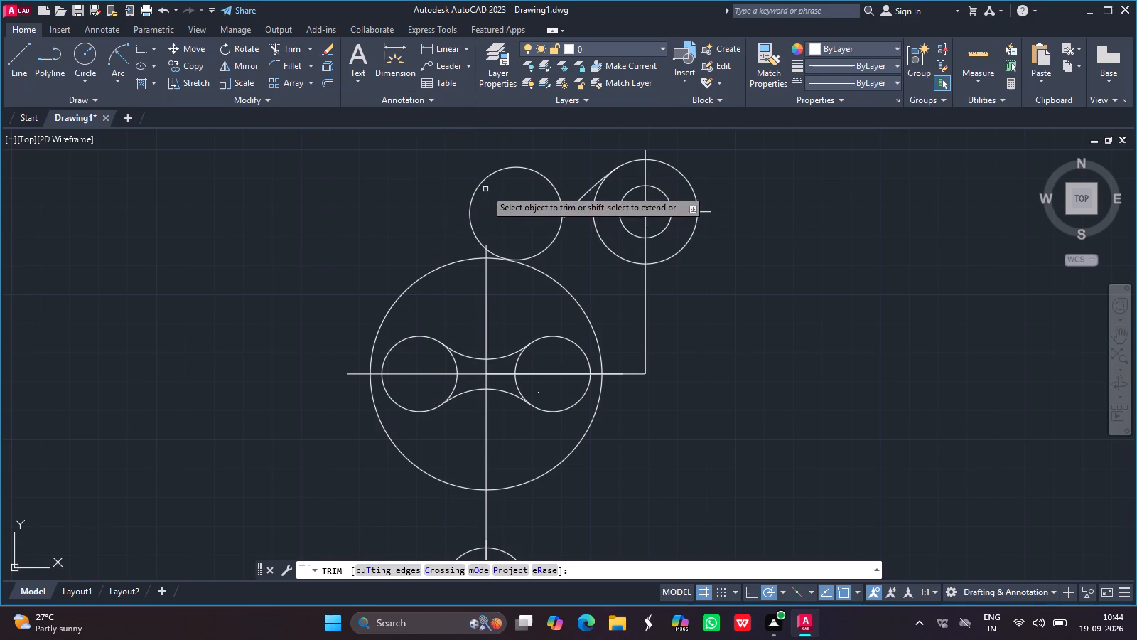
{"action": "key", "text": "Escape"}
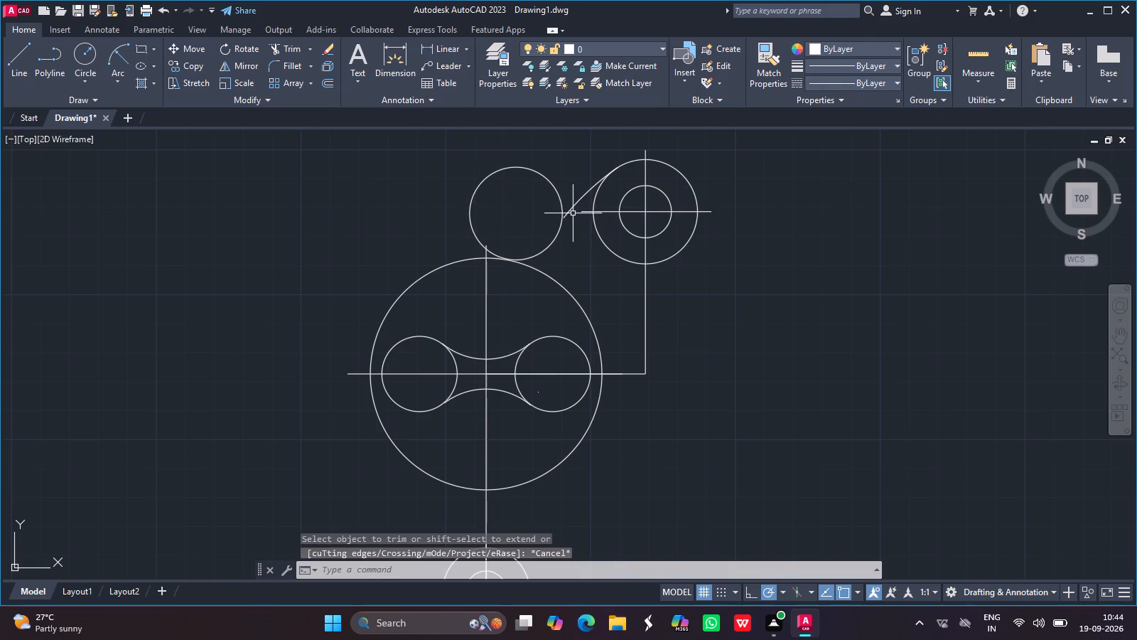
Nudge the radius-16 circle horizontally by about 0.25 toward the lower end of the radius-88 arc.
{"action": "left_click", "coordinate": [547, 178]}
{"action": "type", "text": "move"}
{"action": "key", "text": "Return"}
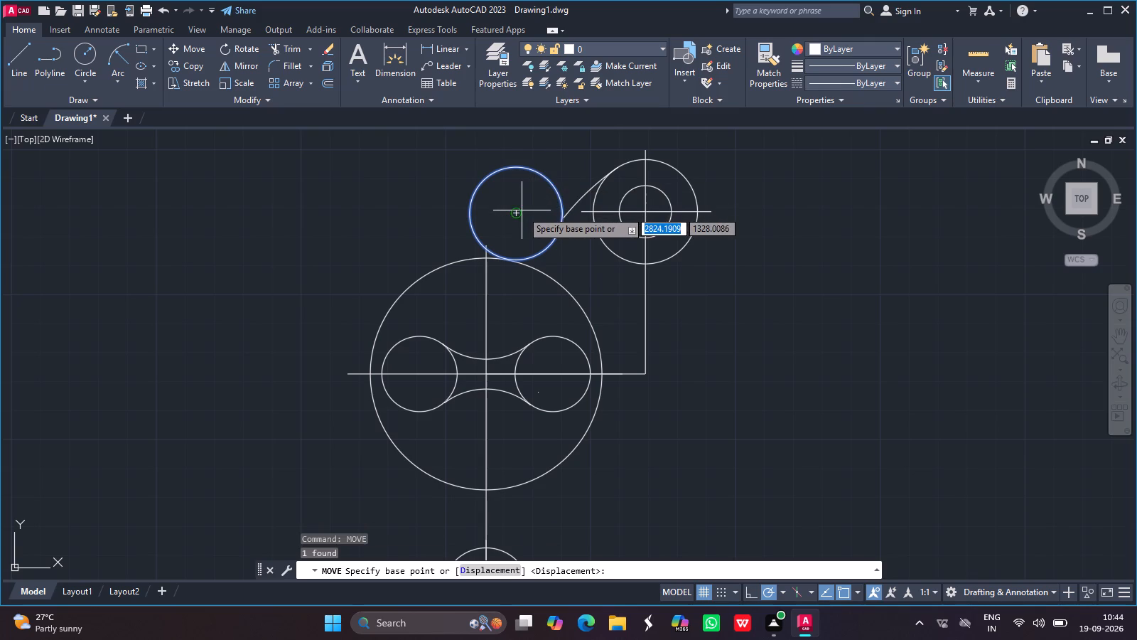
{"action": "left_click", "coordinate": [519, 210]}
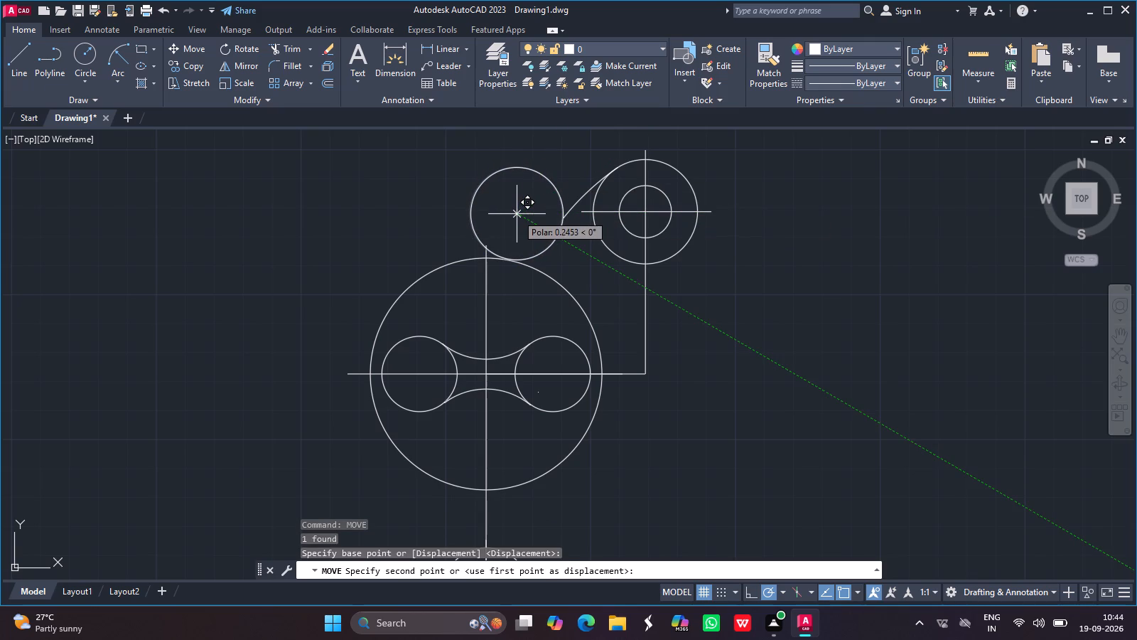
{"action": "left_click", "coordinate": [517, 214]}
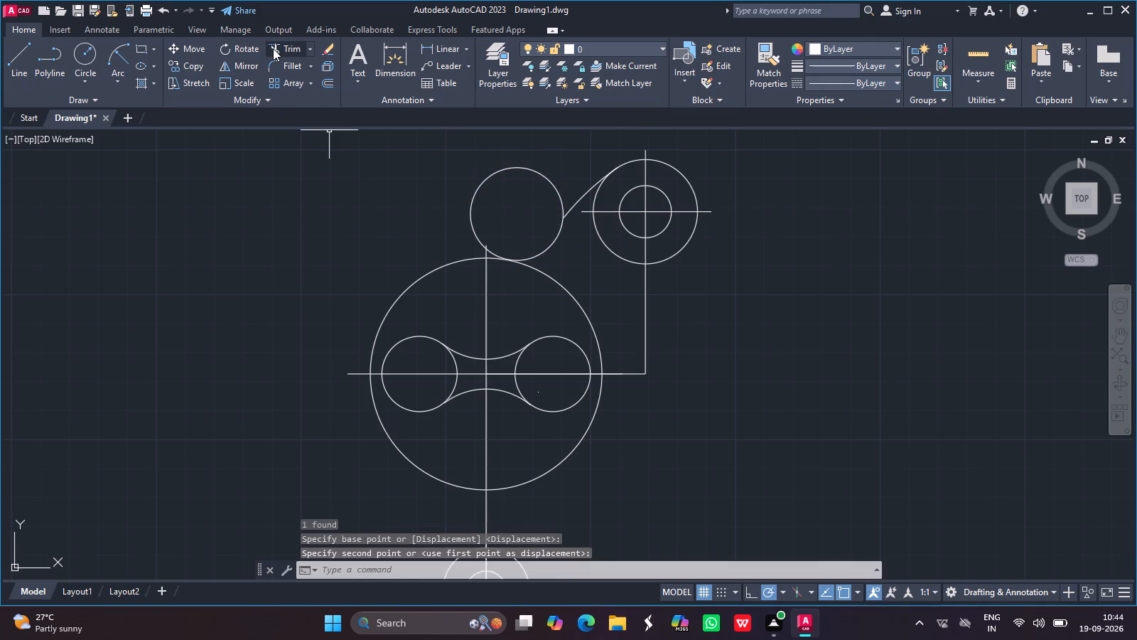
{"action": "left_click", "coordinate": [273, 48]}
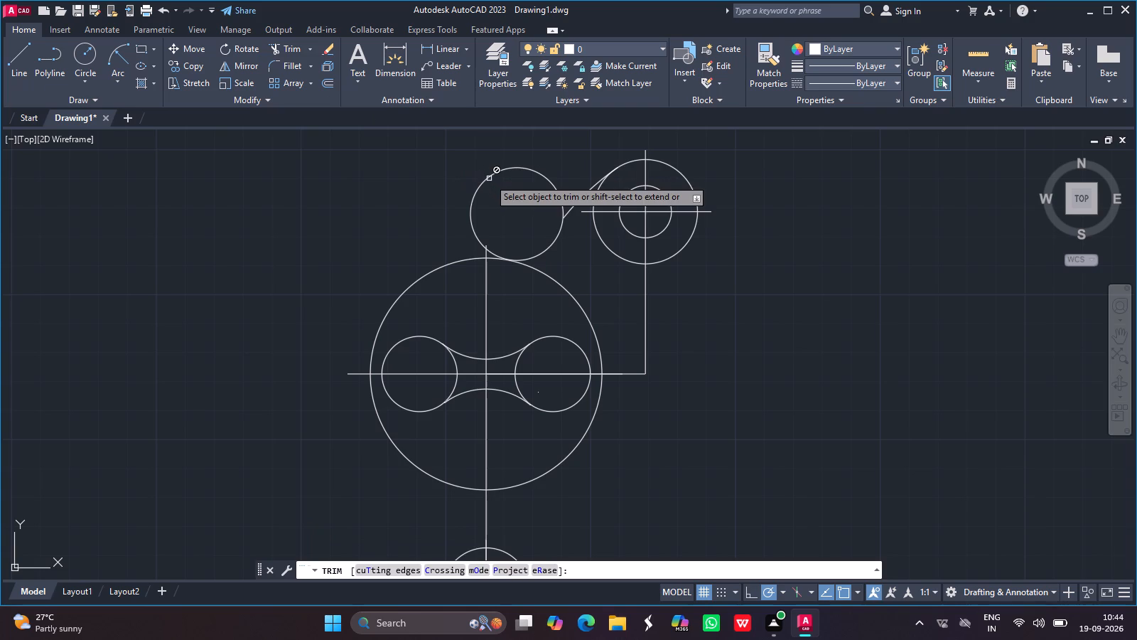
{"action": "key", "text": "Escape"}
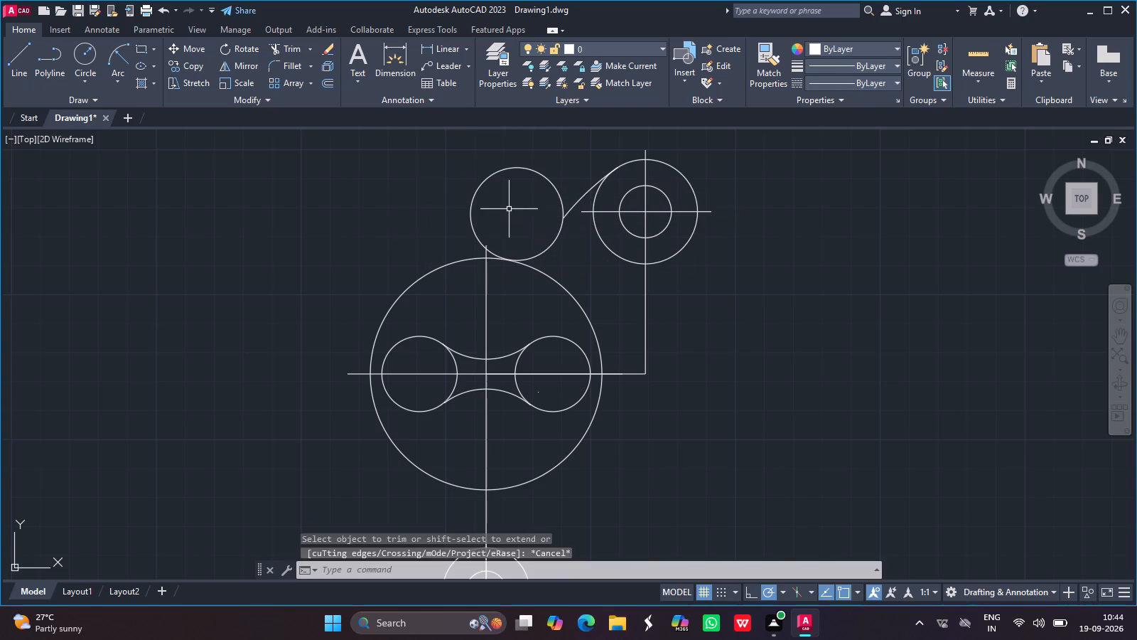
Draw a line about 24 long from the radius-88 arc's lower end to where the radius-16 circle meets the 80-diameter circle.
{"action": "left_click", "coordinate": [21, 53]}
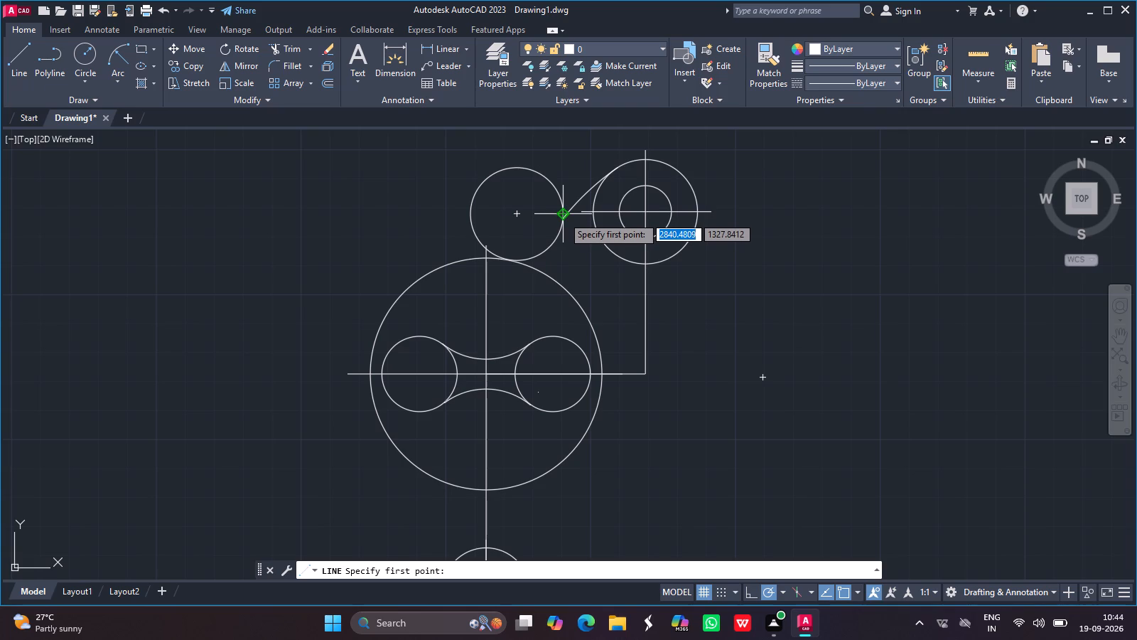
{"action": "left_click_drag", "start_coordinate": [564, 221], "coordinate": [505, 257]}
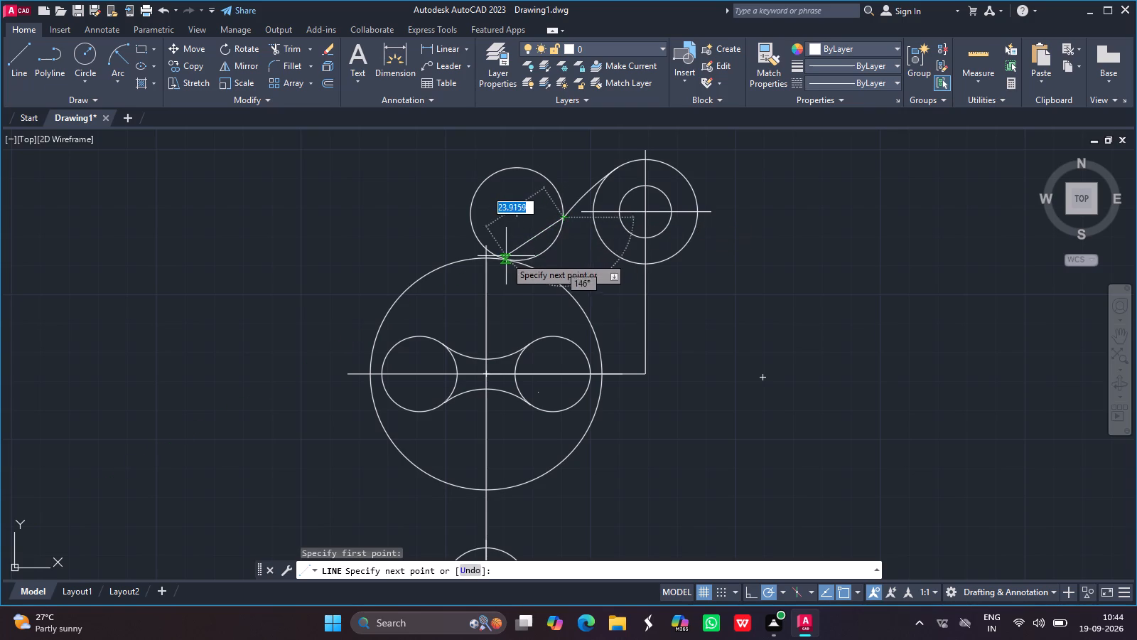
{"action": "left_click_drag", "start_coordinate": [505, 257], "coordinate": [507, 260]}
{"action": "left_click", "coordinate": [507, 260]}
{"action": "key", "text": "Return"}
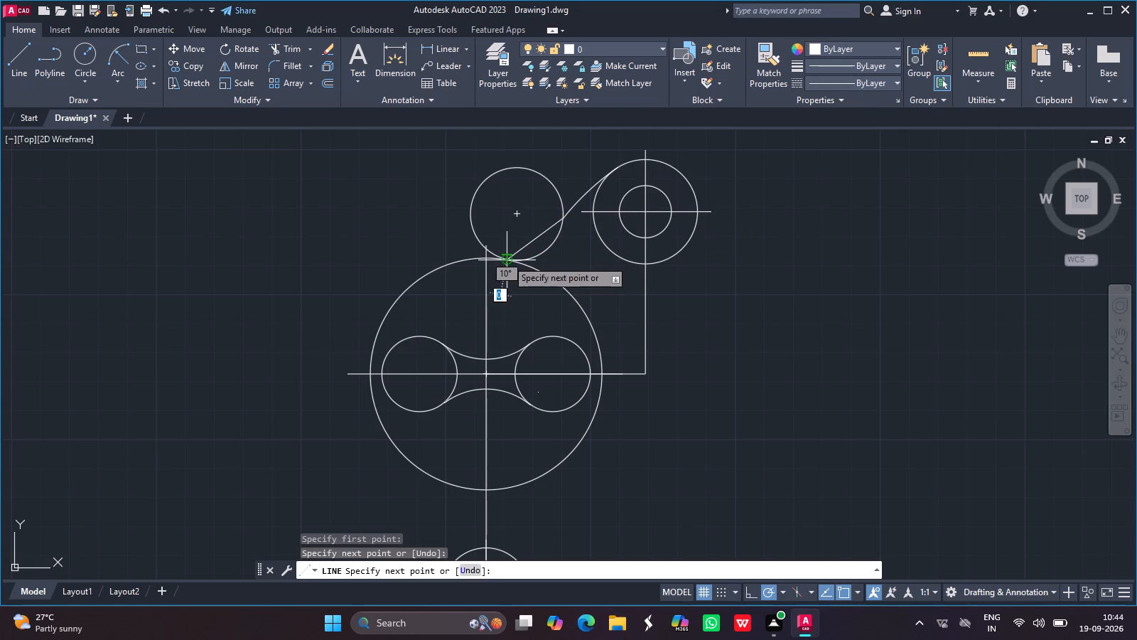
Trim the radius-16 circle down to its lower-right arc and trim away the slanted line across it.
{"action": "left_click", "coordinate": [271, 50]}
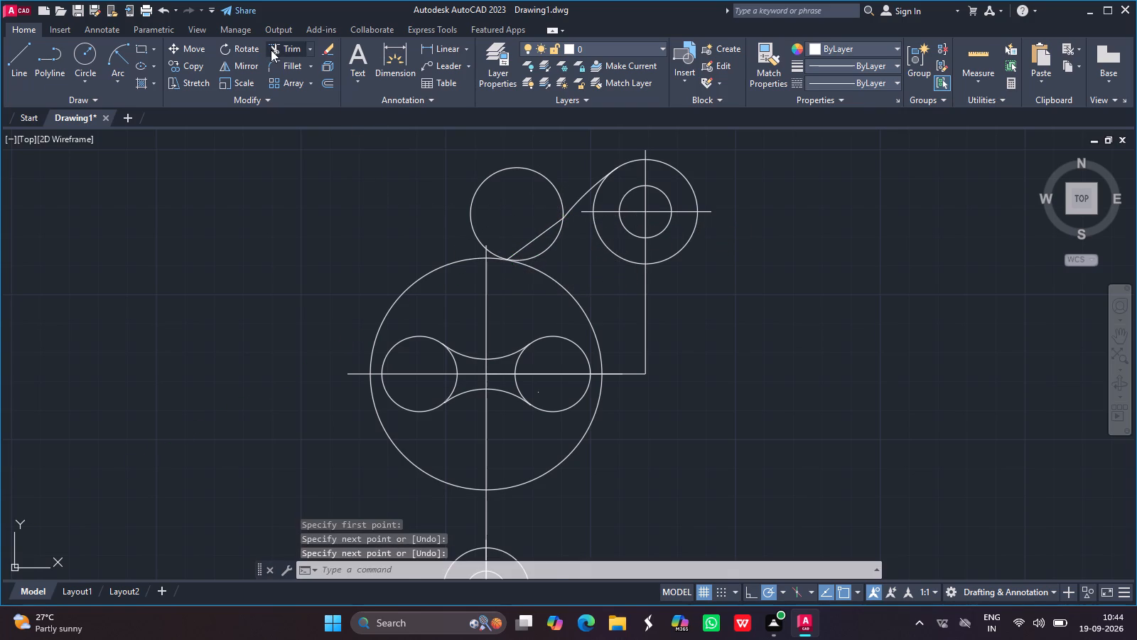
{"action": "left_click_drag", "start_coordinate": [504, 169], "coordinate": [529, 232]}
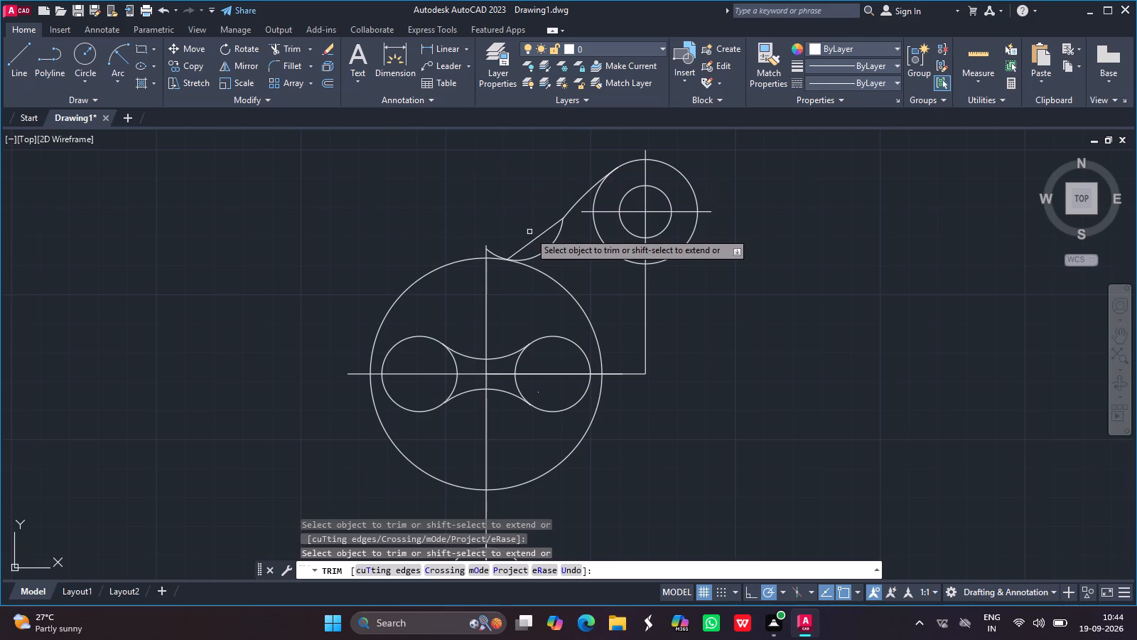
{"action": "left_click_drag", "start_coordinate": [529, 232], "coordinate": [537, 235]}
{"action": "left_click_drag", "start_coordinate": [537, 235], "coordinate": [491, 255]}
{"action": "left_click", "coordinate": [491, 255]}
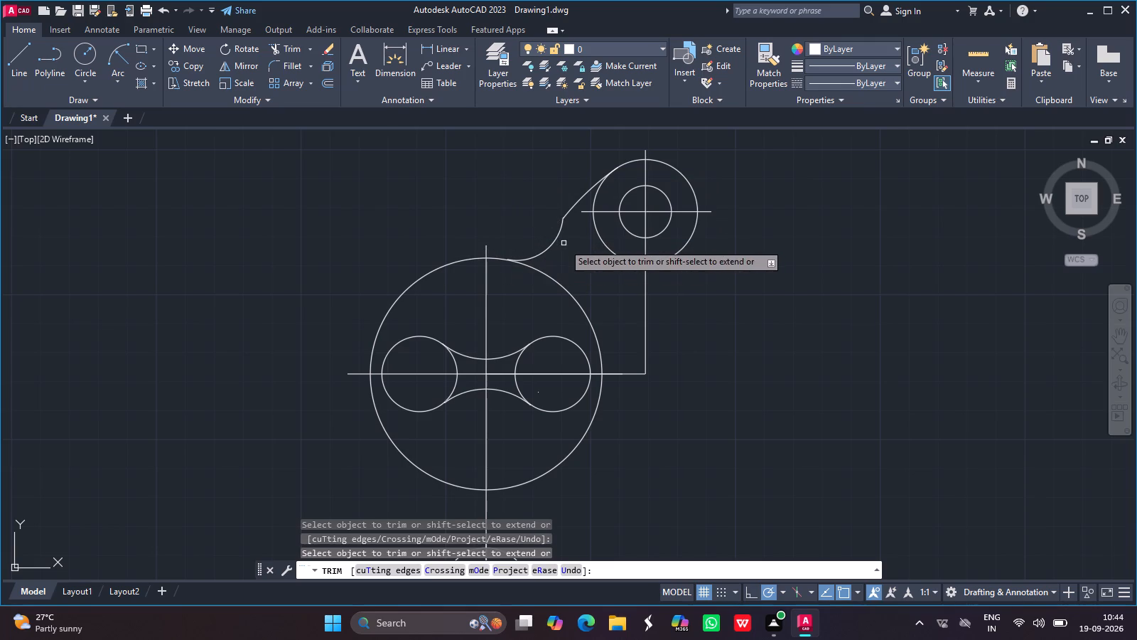
{"action": "key", "text": "Escape"}
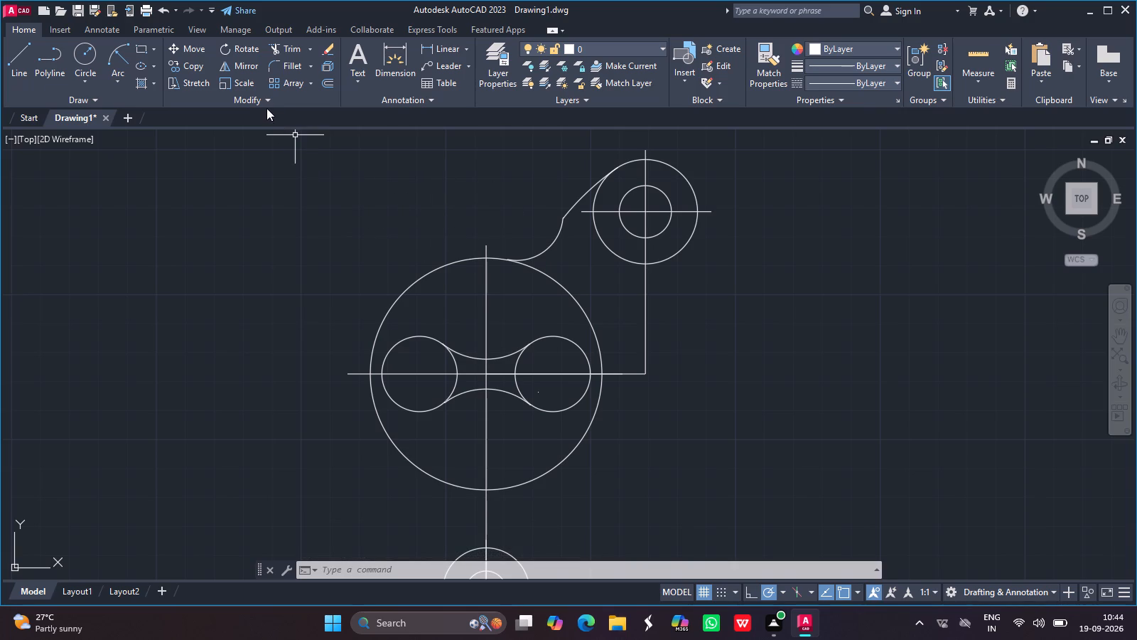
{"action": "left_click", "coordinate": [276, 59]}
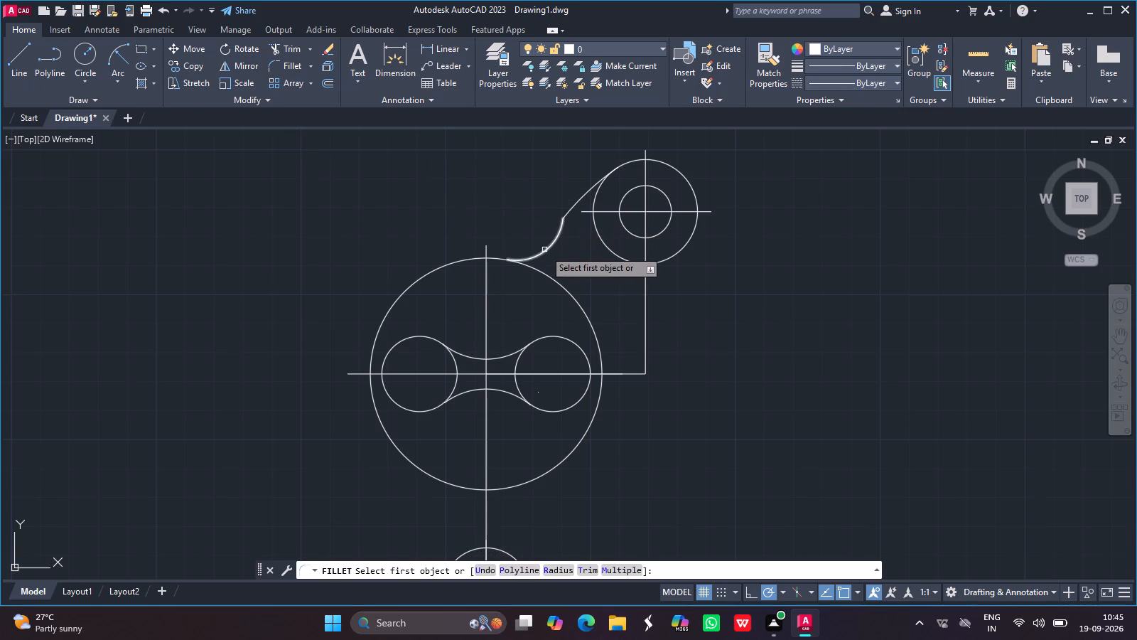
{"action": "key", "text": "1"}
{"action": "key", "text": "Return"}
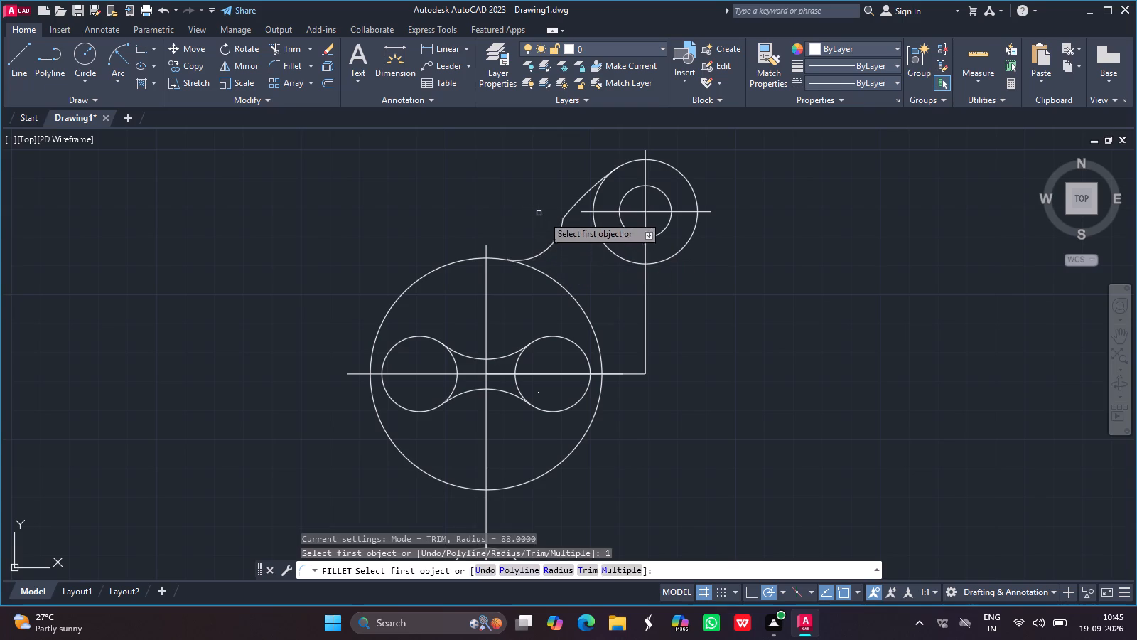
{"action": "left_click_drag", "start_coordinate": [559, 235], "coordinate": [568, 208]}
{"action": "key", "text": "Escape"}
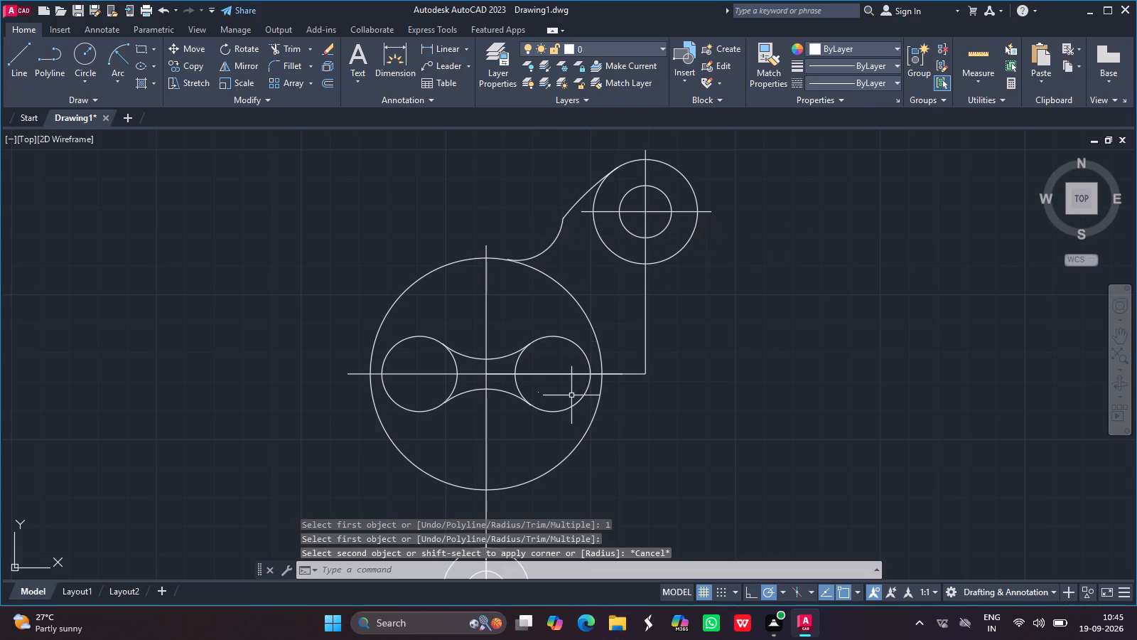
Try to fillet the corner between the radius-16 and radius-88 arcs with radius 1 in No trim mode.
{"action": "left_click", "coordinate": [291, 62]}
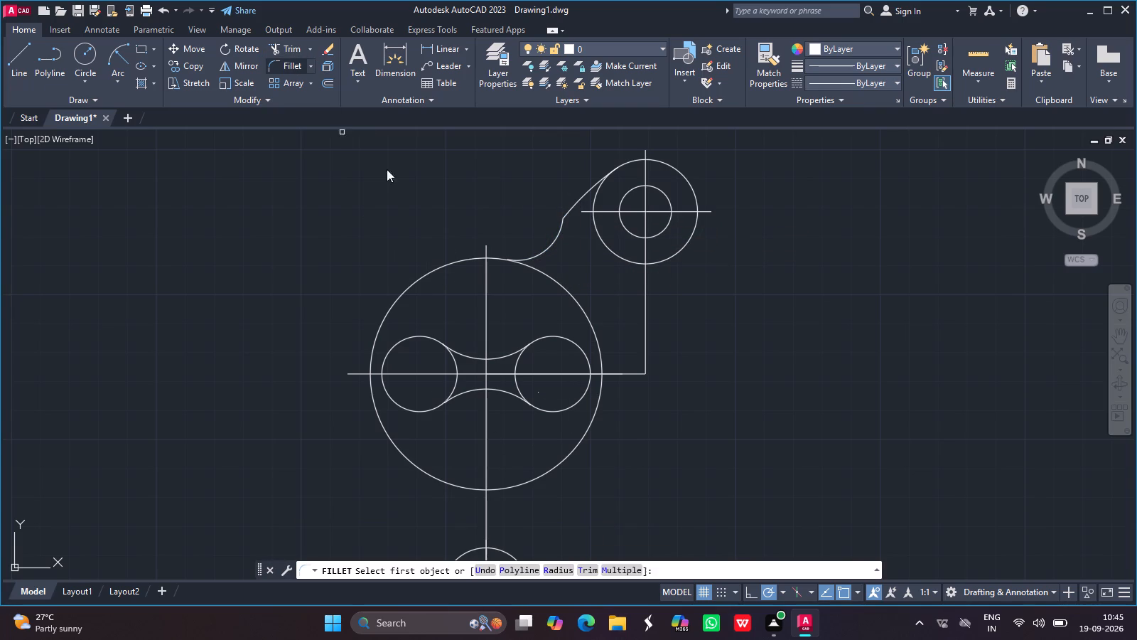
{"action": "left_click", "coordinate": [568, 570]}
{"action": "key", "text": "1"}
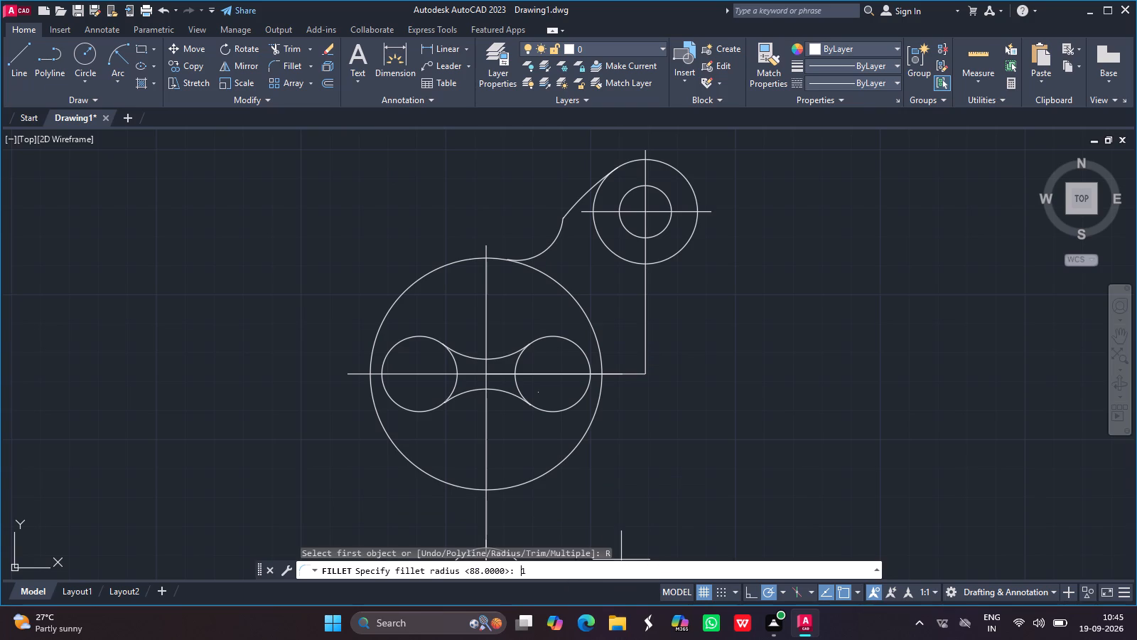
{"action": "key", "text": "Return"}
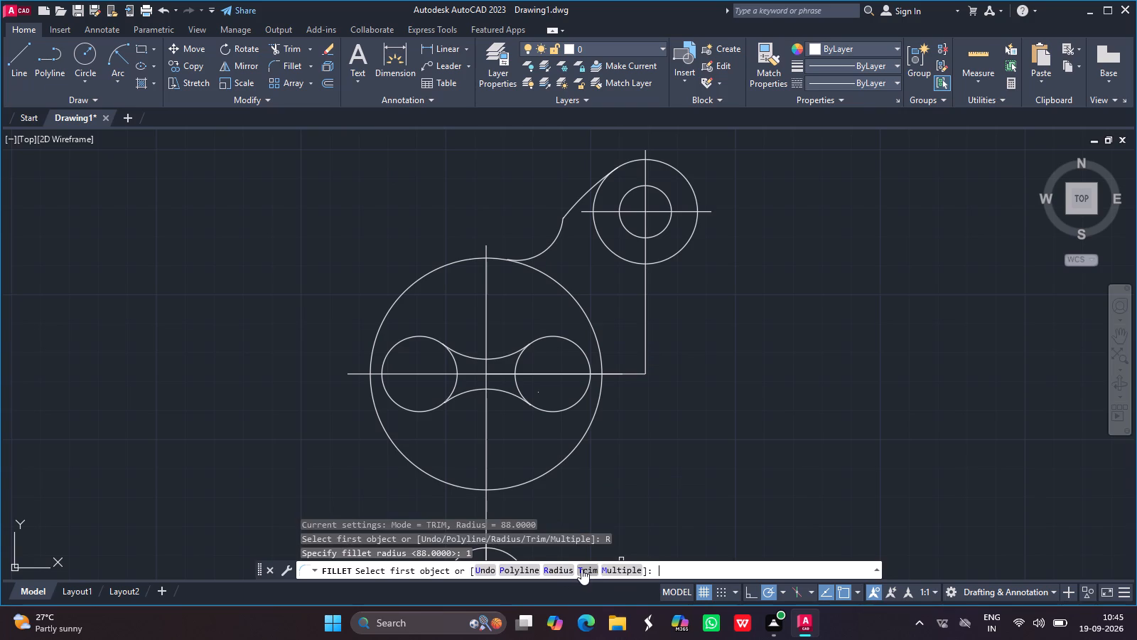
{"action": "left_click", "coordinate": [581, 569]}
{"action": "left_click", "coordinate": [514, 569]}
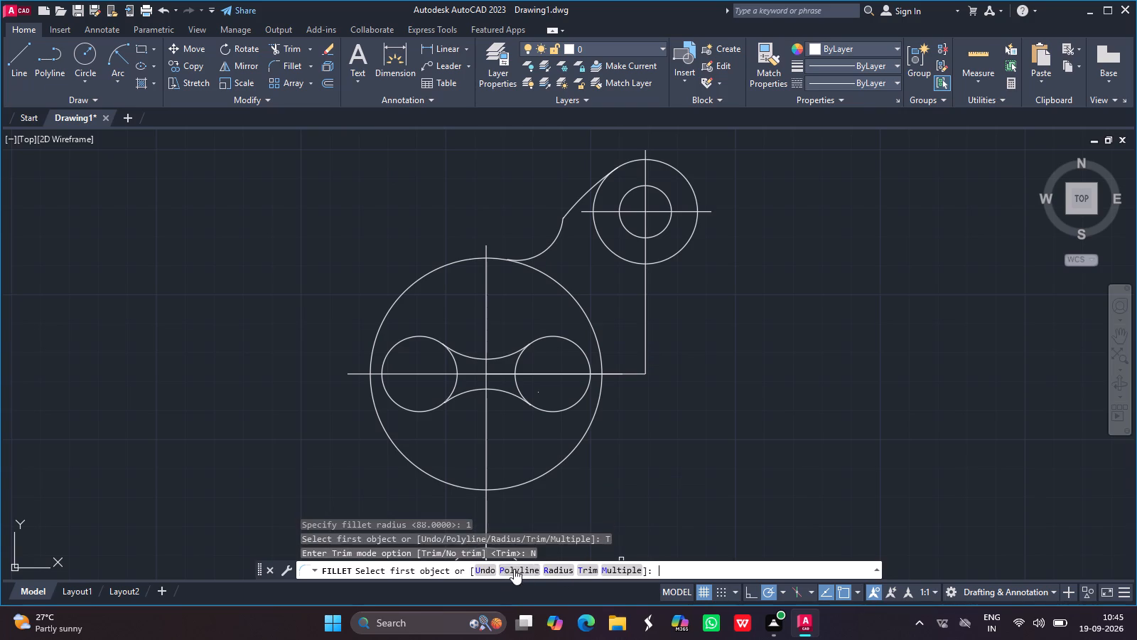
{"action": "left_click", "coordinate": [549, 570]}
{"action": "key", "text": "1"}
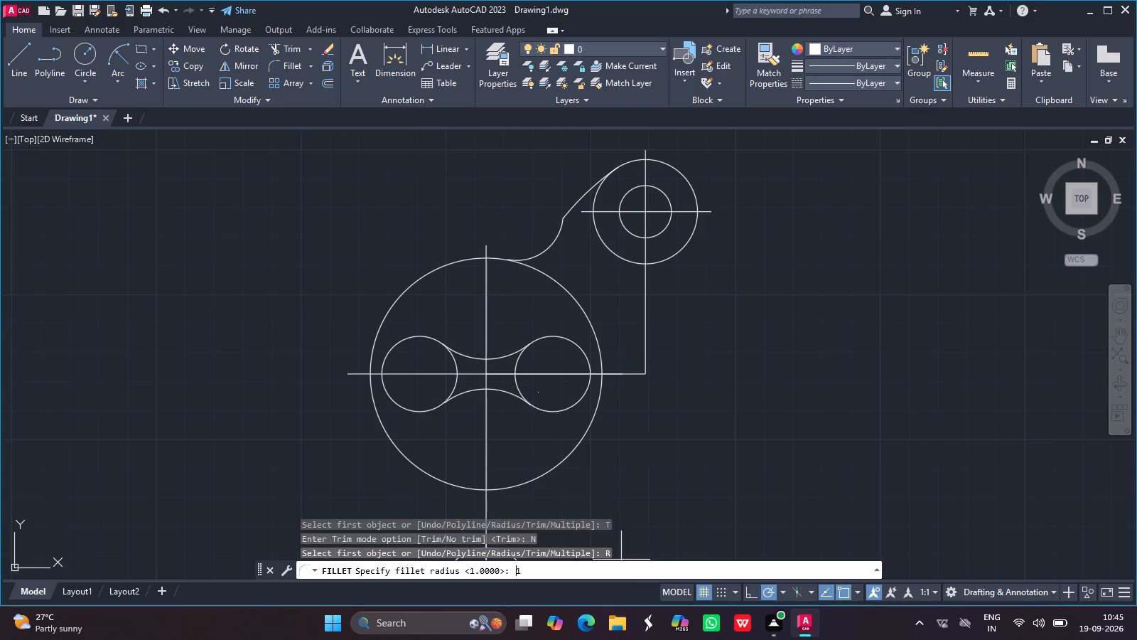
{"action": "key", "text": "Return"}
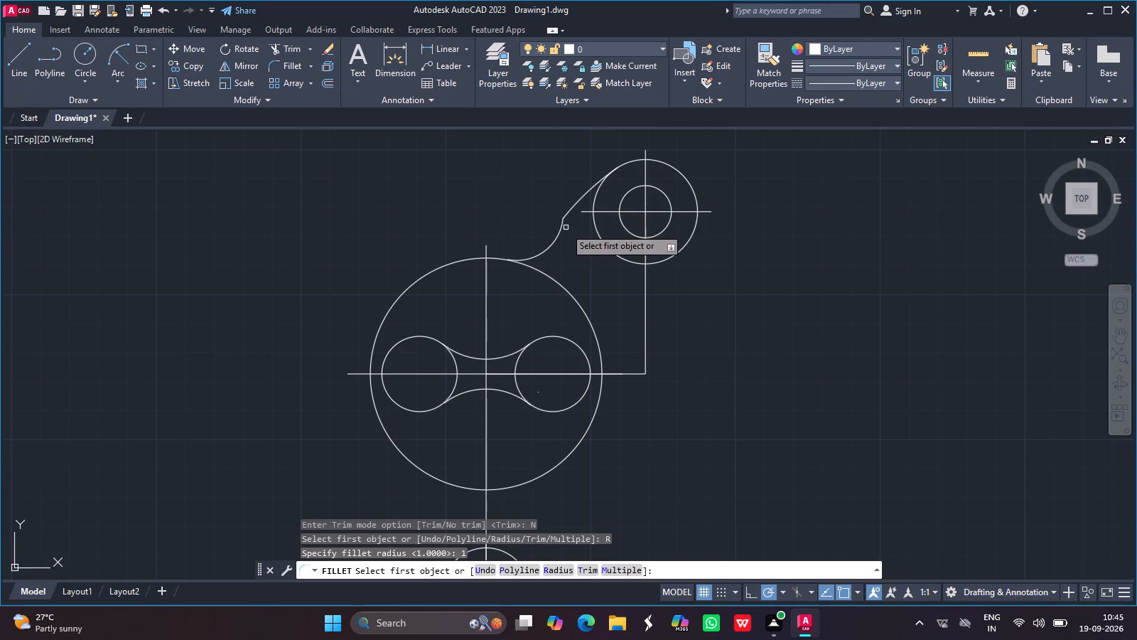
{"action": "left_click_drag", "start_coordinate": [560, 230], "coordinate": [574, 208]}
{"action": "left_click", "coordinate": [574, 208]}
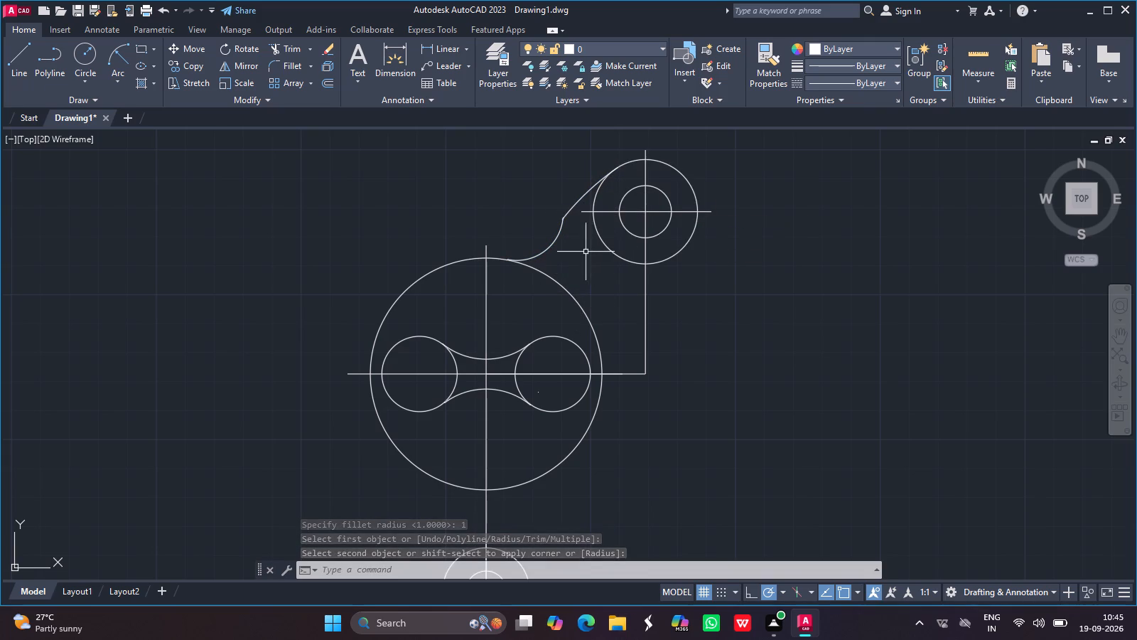
Move the radius-88 arc by its centre point to the lower end of the vertical line below the 36-diameter circle.
{"action": "left_click", "coordinate": [576, 202]}
{"action": "type", "text": "move"}
{"action": "key", "text": "Return"}
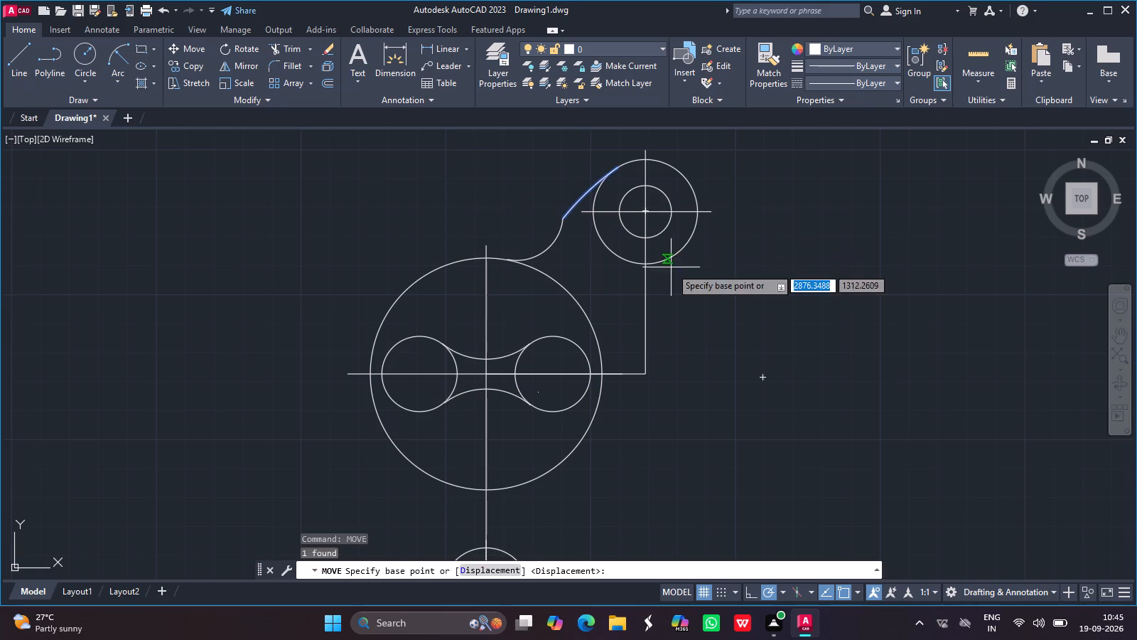
{"action": "left_click_drag", "start_coordinate": [763, 379], "coordinate": [707, 388]}
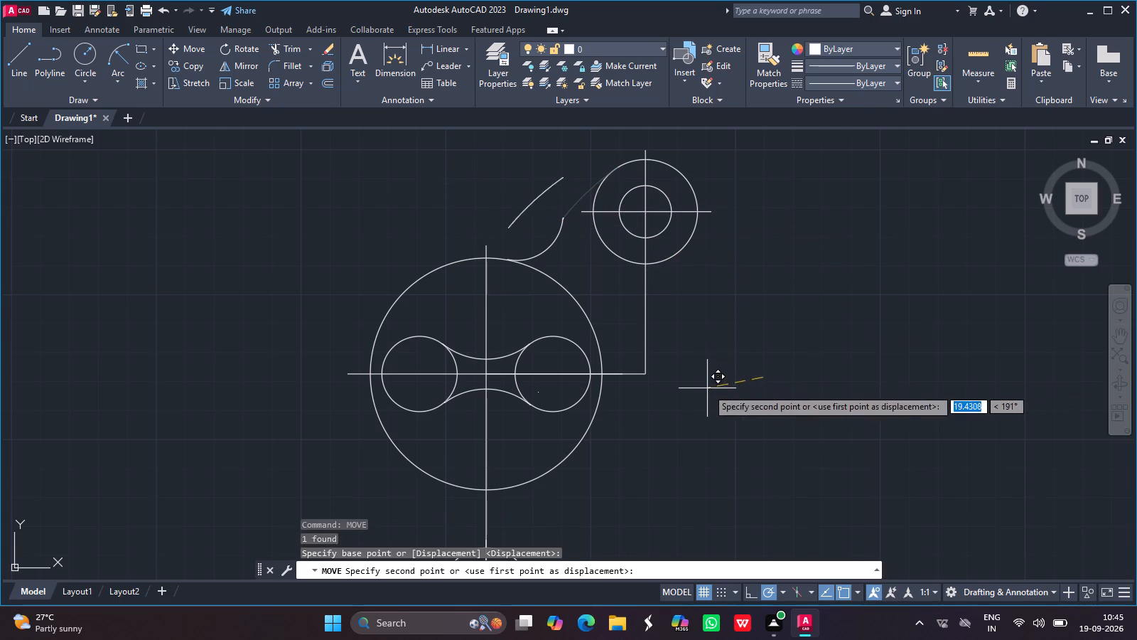
{"action": "left_click_drag", "start_coordinate": [707, 388], "coordinate": [652, 378]}
{"action": "left_click", "coordinate": [652, 378]}
{"action": "key", "text": "Escape"}
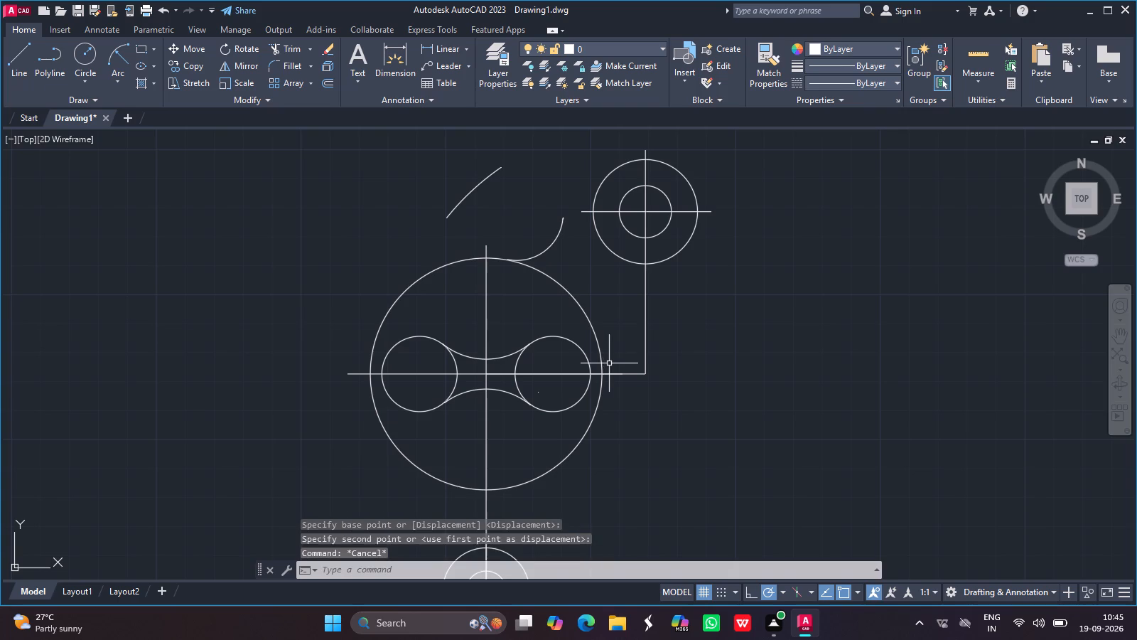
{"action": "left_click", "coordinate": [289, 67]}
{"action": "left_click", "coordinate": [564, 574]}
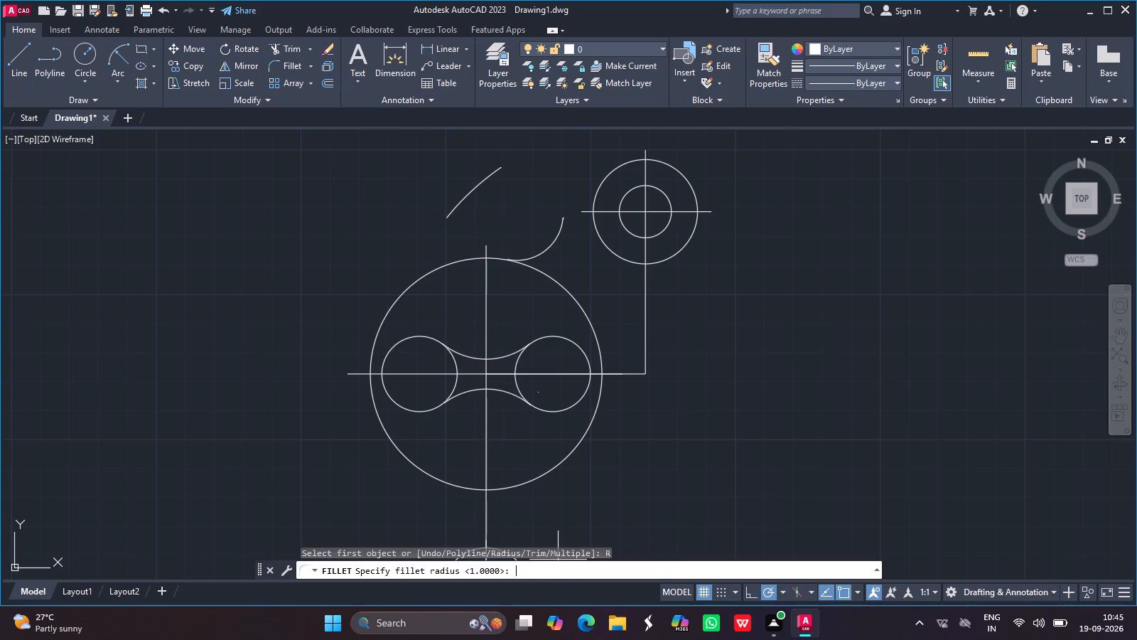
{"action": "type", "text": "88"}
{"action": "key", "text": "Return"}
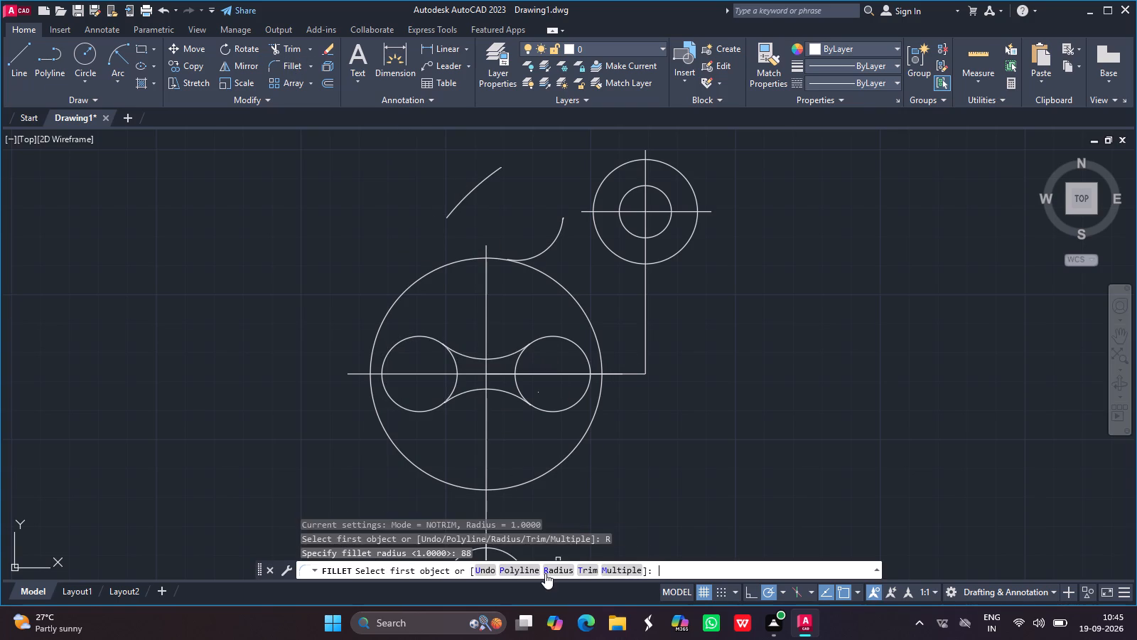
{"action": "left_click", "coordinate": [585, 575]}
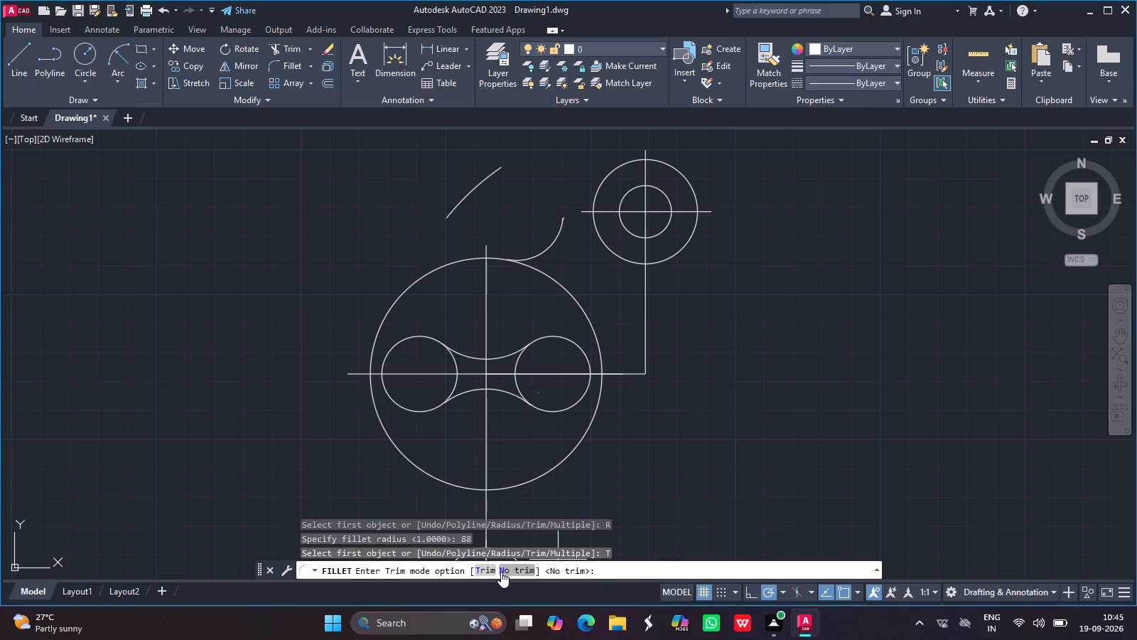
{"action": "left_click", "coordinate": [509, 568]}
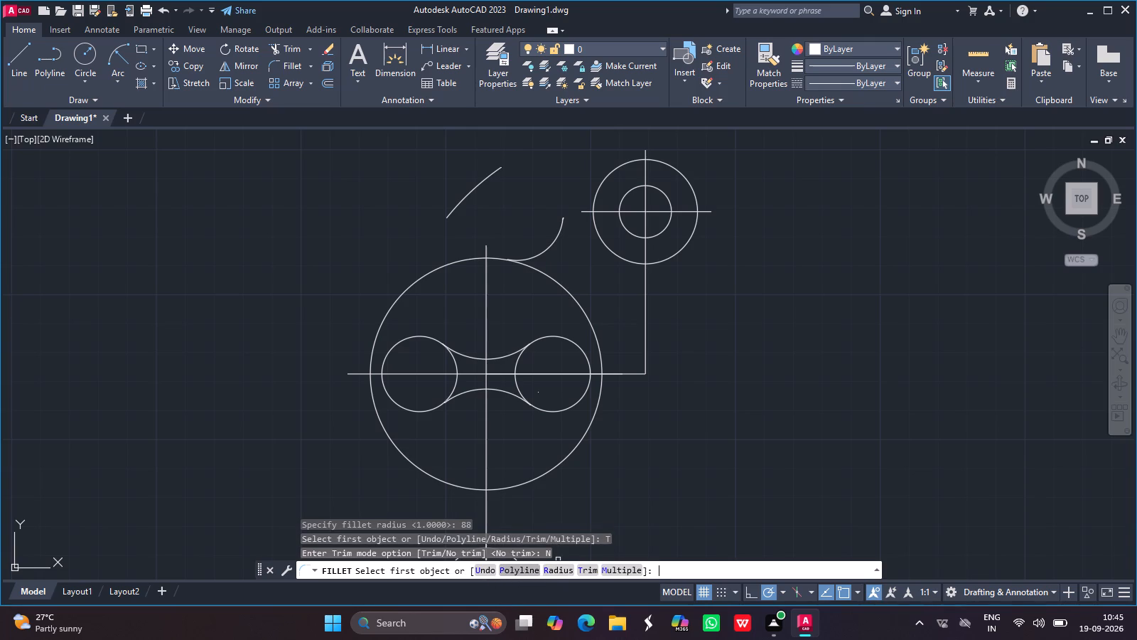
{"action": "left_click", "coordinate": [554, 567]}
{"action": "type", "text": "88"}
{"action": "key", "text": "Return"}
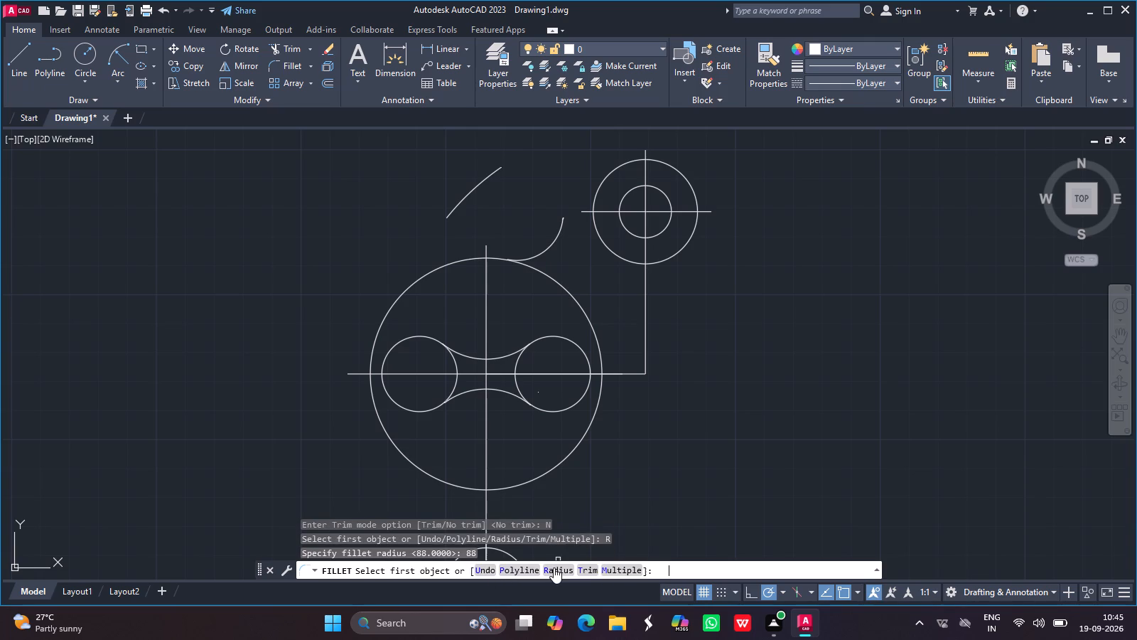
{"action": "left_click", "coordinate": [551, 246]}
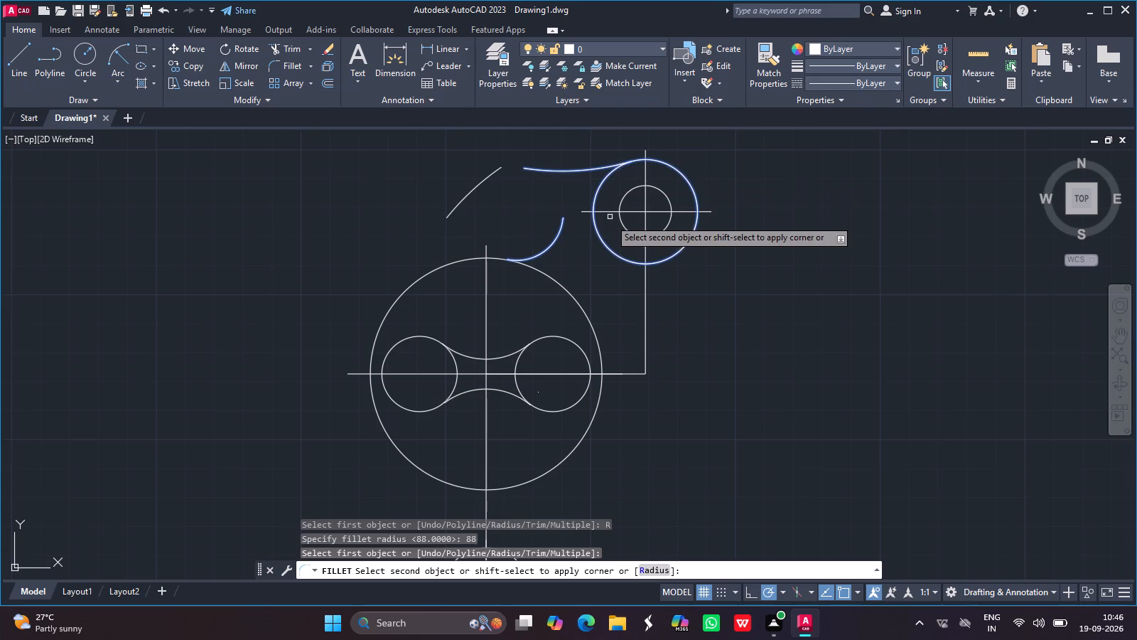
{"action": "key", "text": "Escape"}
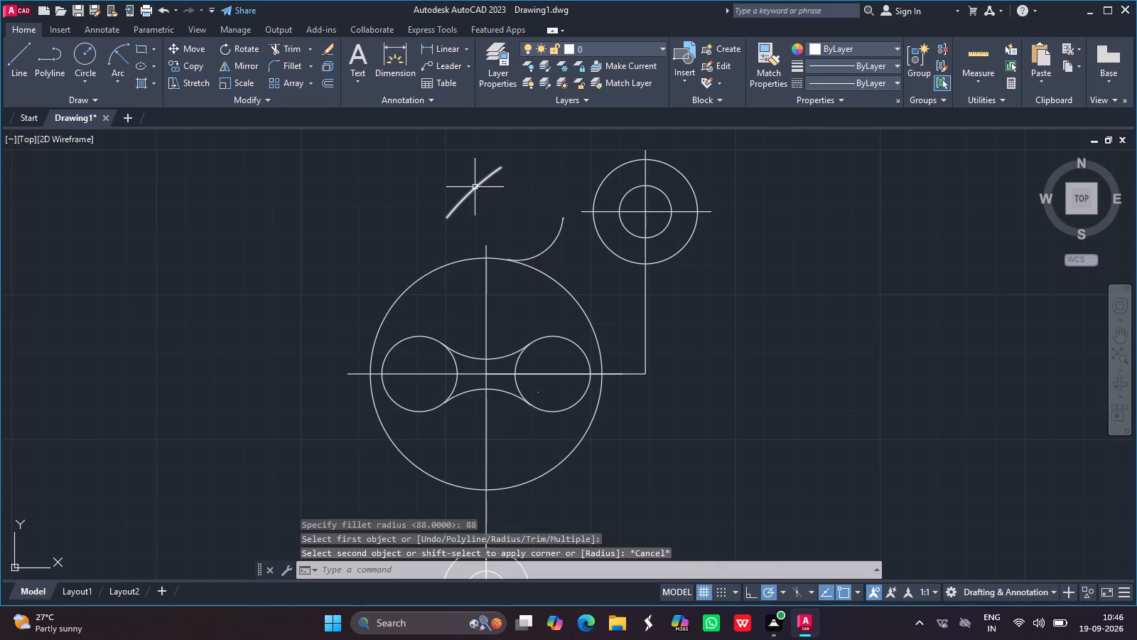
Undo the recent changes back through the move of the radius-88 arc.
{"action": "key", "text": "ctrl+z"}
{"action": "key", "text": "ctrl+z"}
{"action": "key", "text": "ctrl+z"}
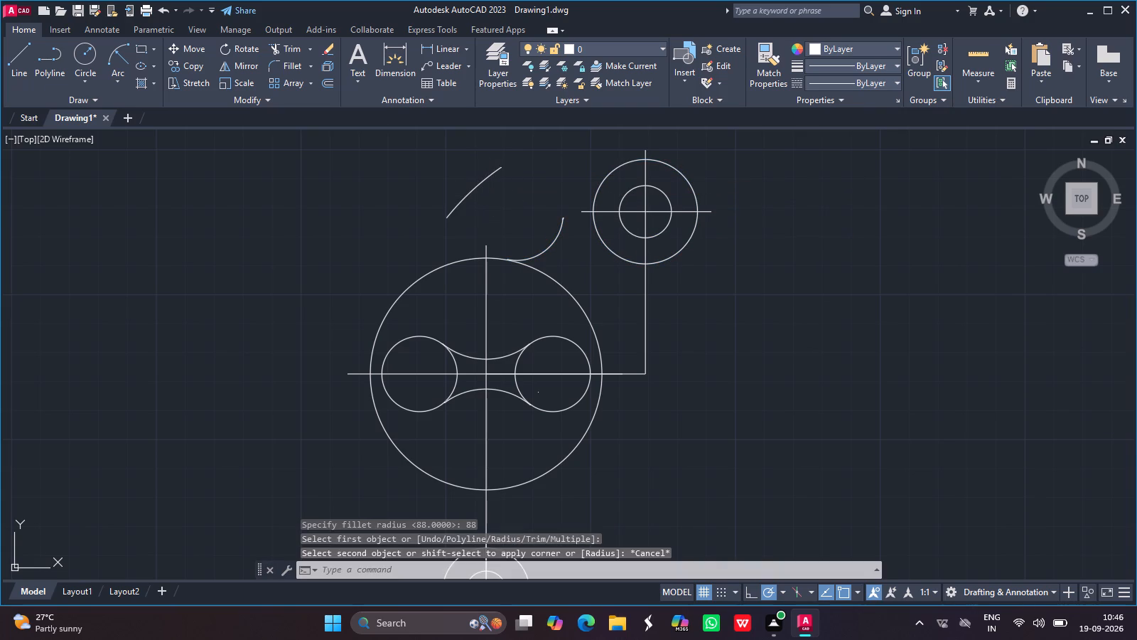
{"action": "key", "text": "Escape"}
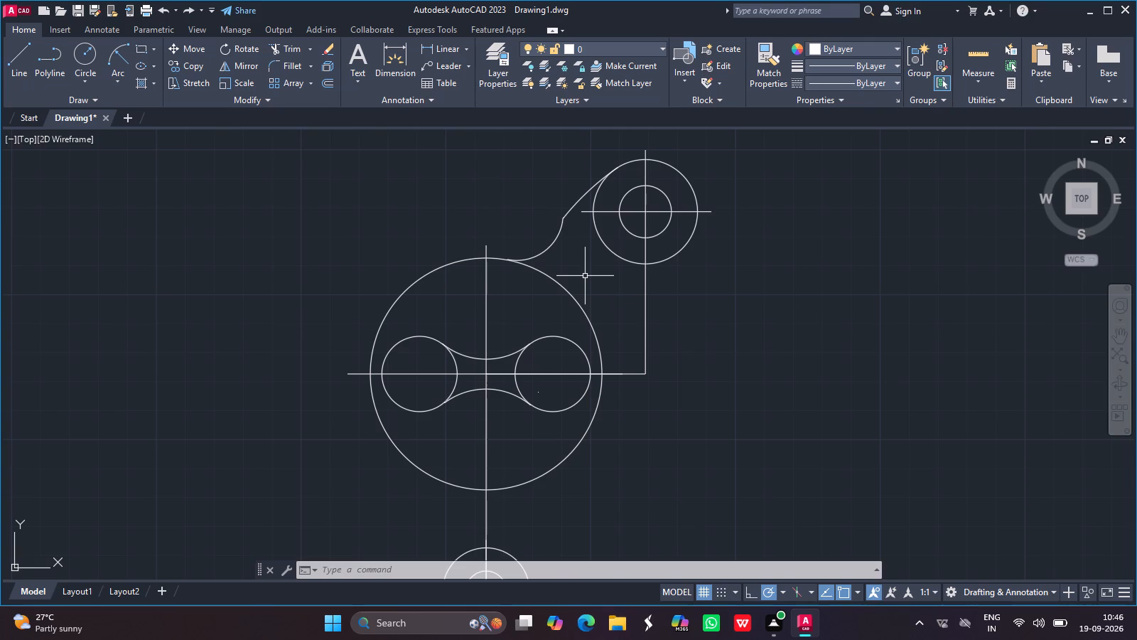
Delete the radius-88 arc between the radius-16 arc and the 36-diameter circle.
{"action": "left_click", "coordinate": [580, 199]}
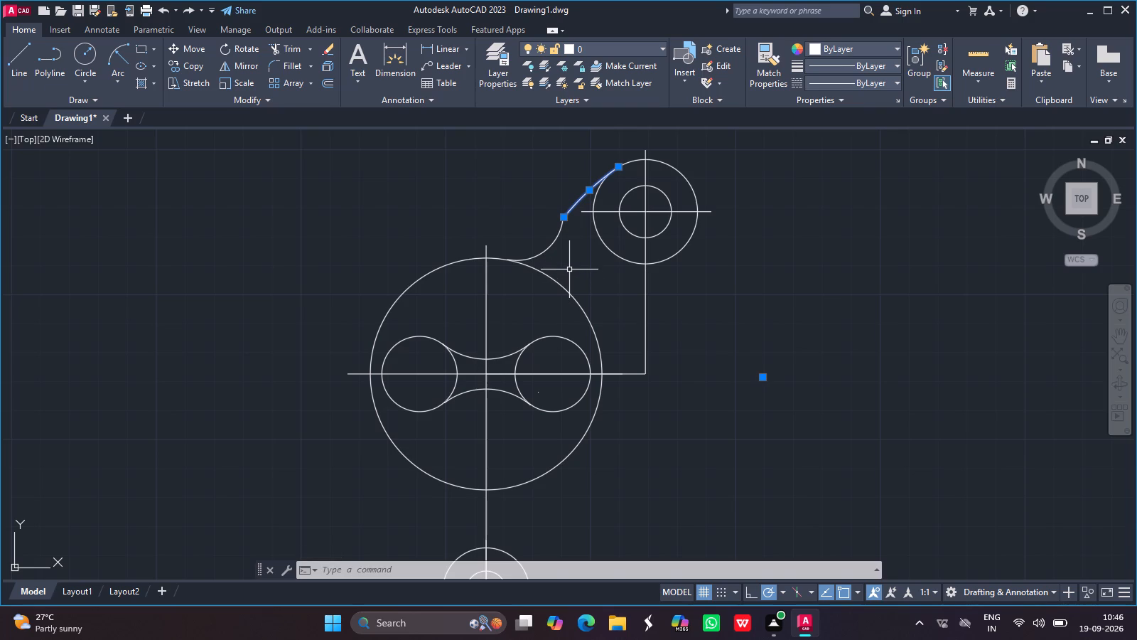
{"action": "key", "text": "Delete"}
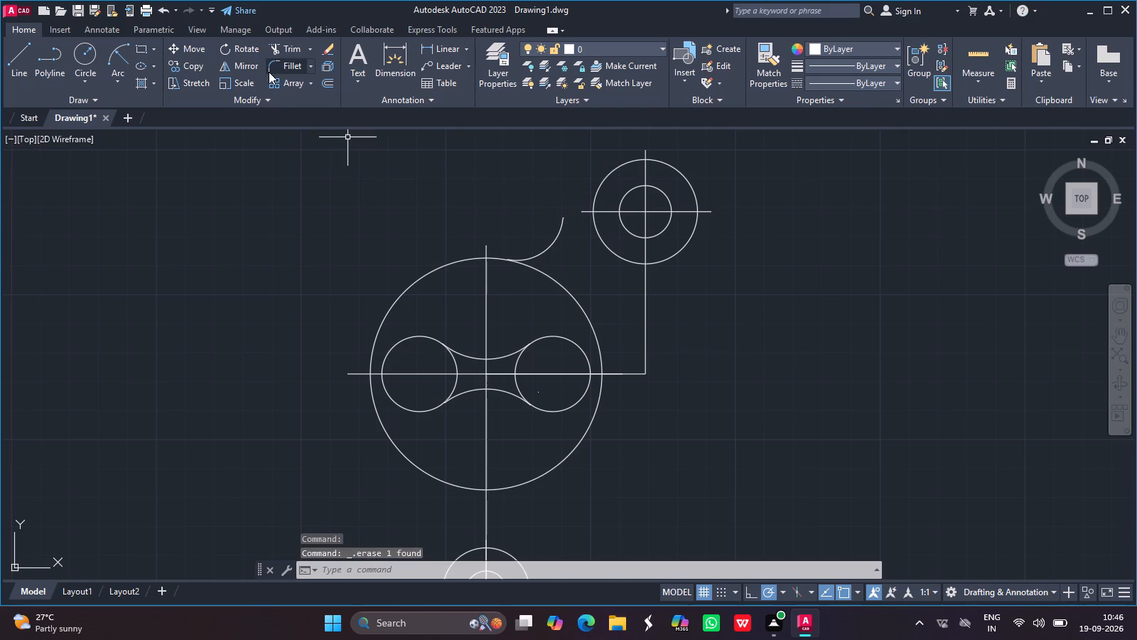
Draw a start-end-radius arc of radius 88 from the upper-left of the 36-diameter circle to a point on the radius-16 arc.
{"action": "left_click", "coordinate": [116, 55]}
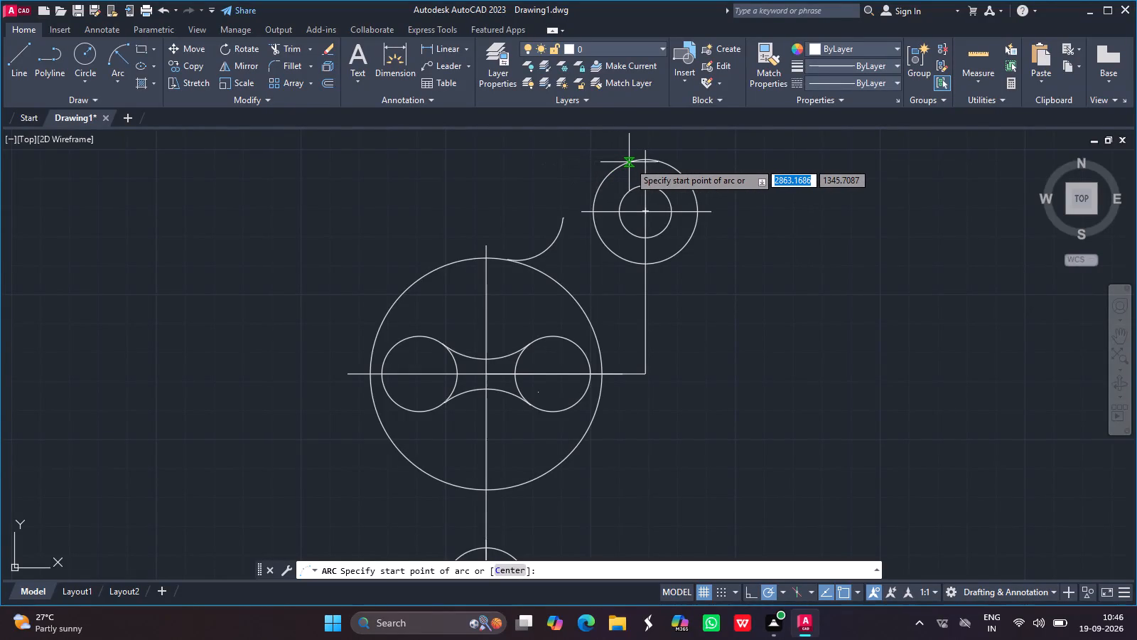
{"action": "left_click_drag", "start_coordinate": [626, 164], "coordinate": [552, 232]}
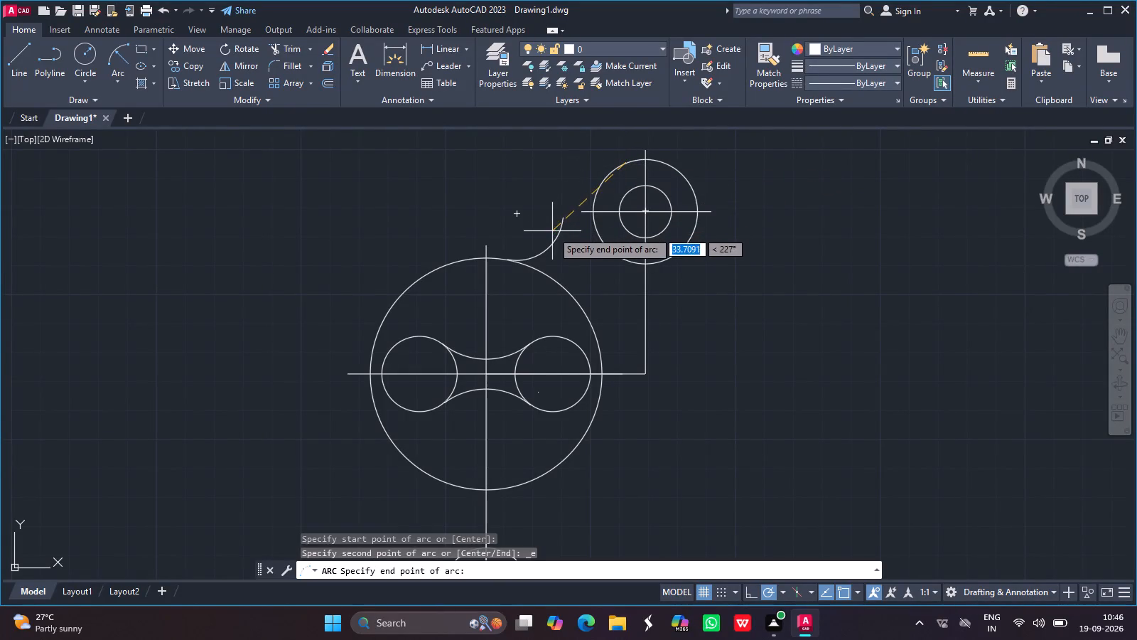
{"action": "left_click_drag", "start_coordinate": [552, 232], "coordinate": [553, 240]}
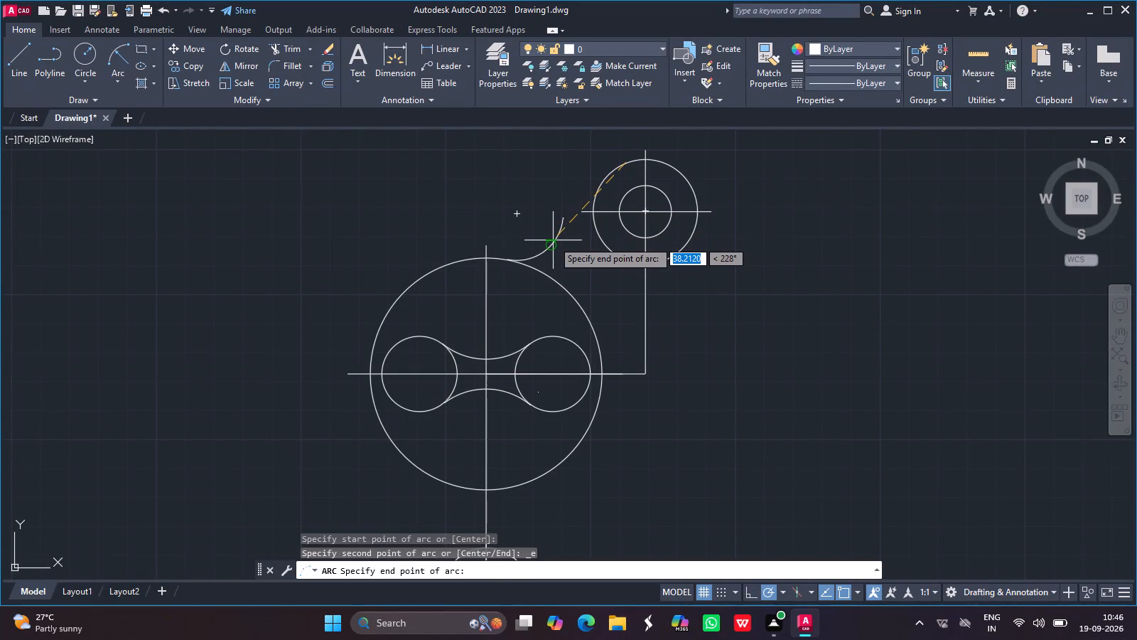
{"action": "left_click_drag", "start_coordinate": [553, 240], "coordinate": [553, 242]}
{"action": "left_click", "coordinate": [553, 242]}
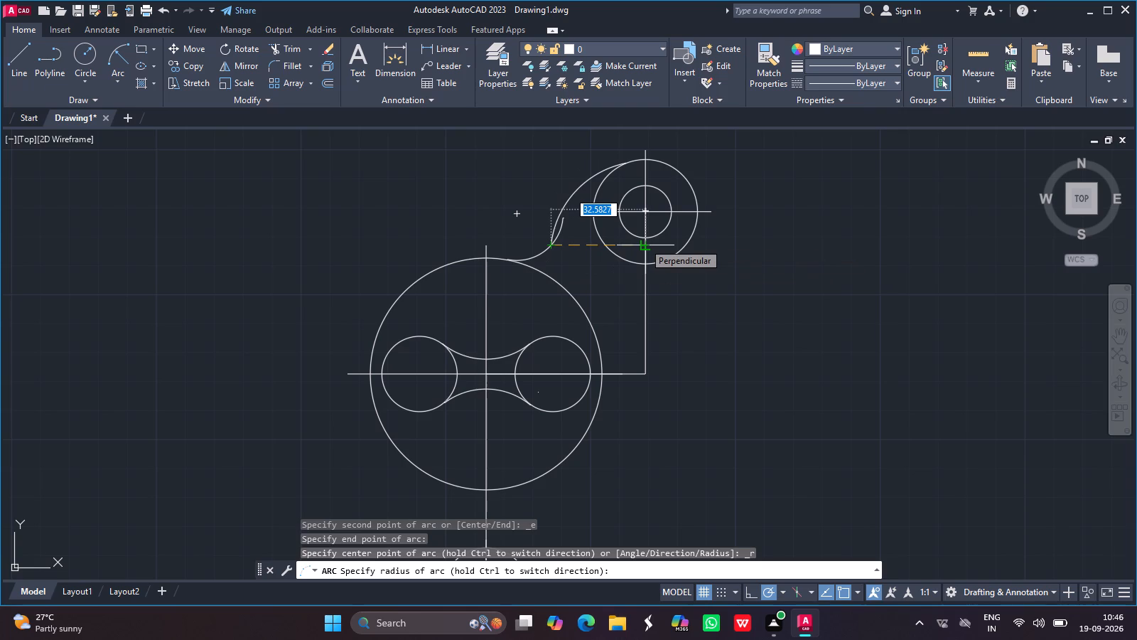
{"action": "type", "text": "88"}
{"action": "key", "text": "Return"}
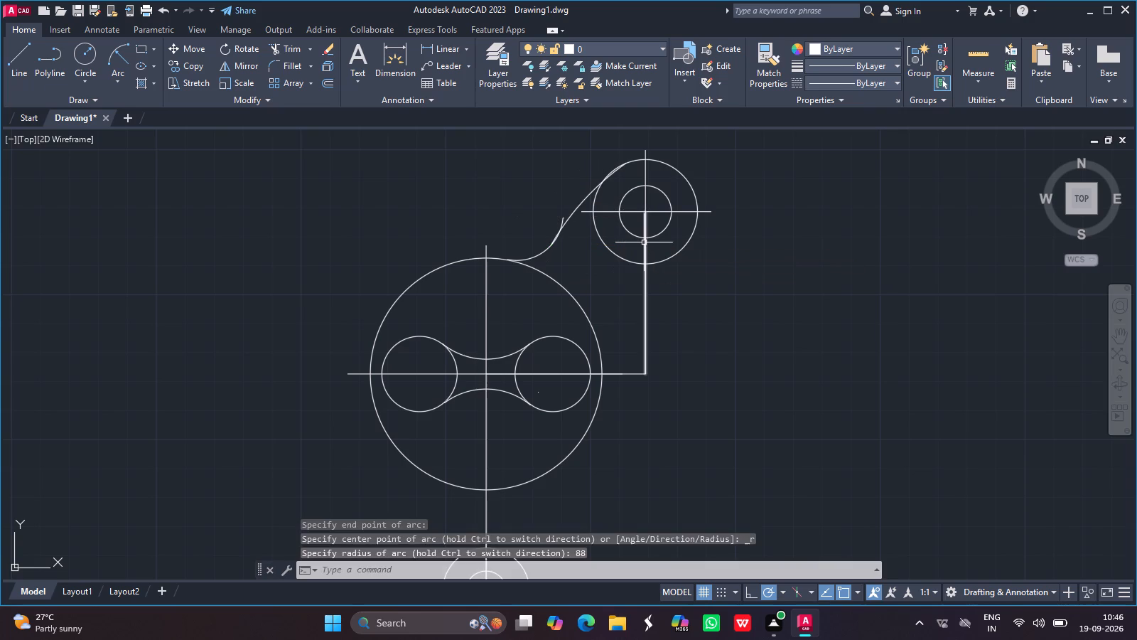
Trim the overlapping ends of the radius-16 and radius-88 arcs back to where they cross.
{"action": "left_click", "coordinate": [289, 48]}
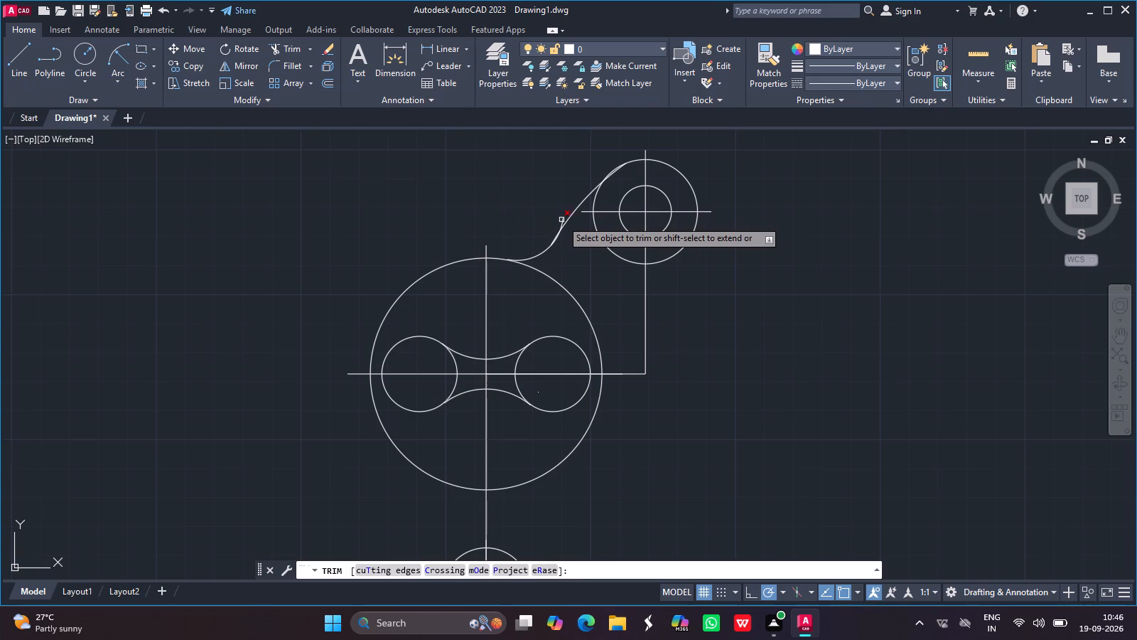
{"action": "left_click", "coordinate": [561, 220]}
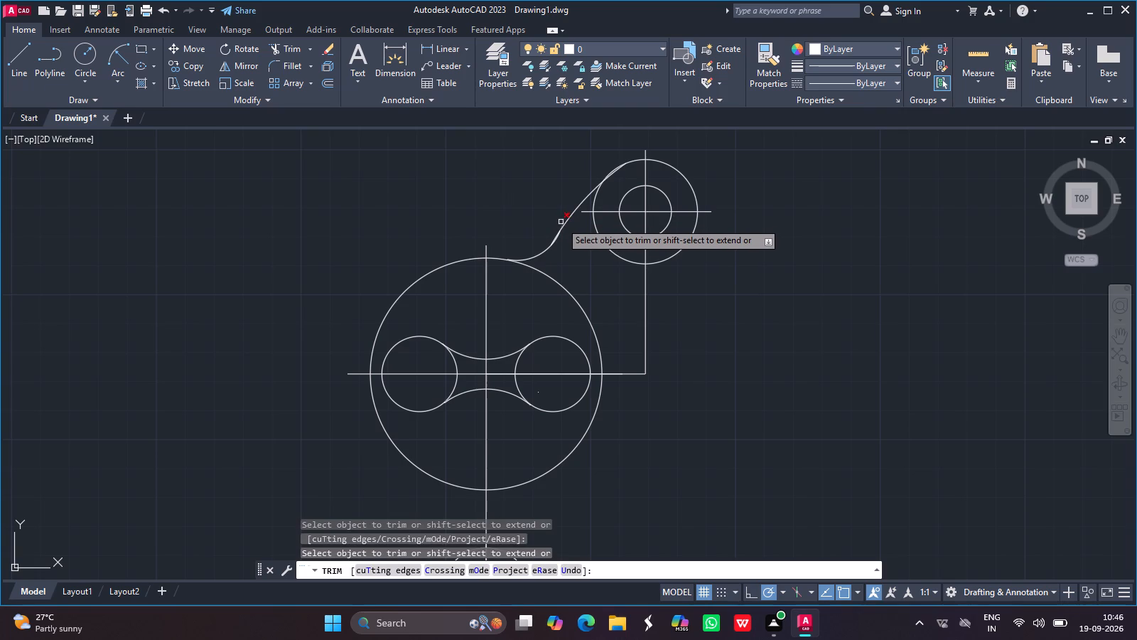
{"action": "left_click", "coordinate": [560, 222]}
{"action": "key", "text": "Return"}
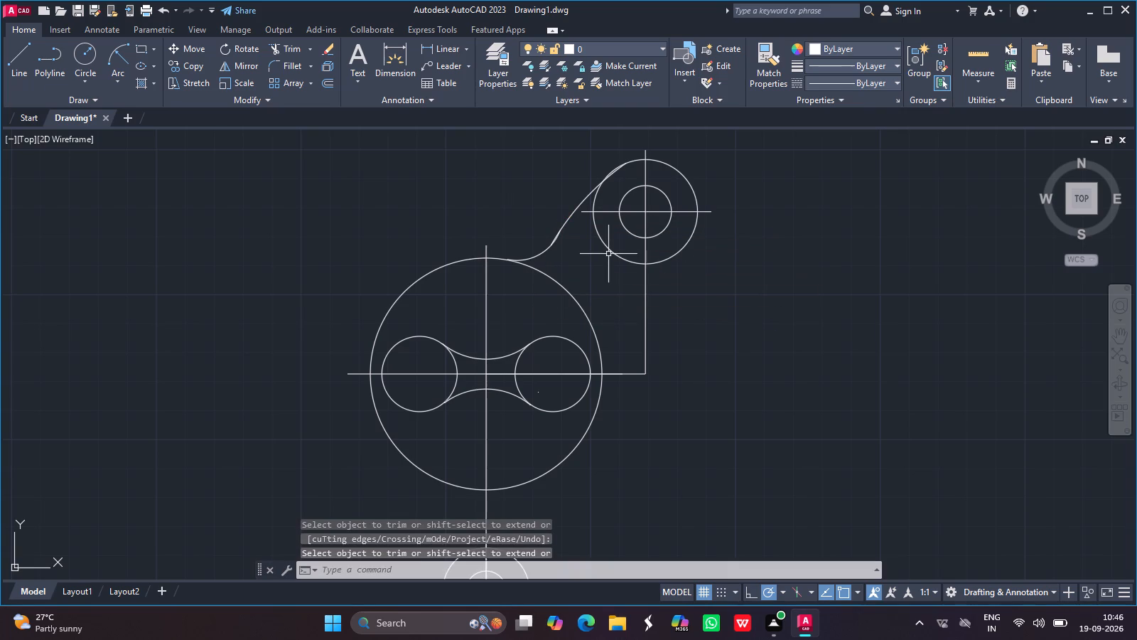
{"action": "scroll", "coordinate": [584, 288], "scroll_direction": "up", "scroll_amount": 2, "text": "ctrl"}
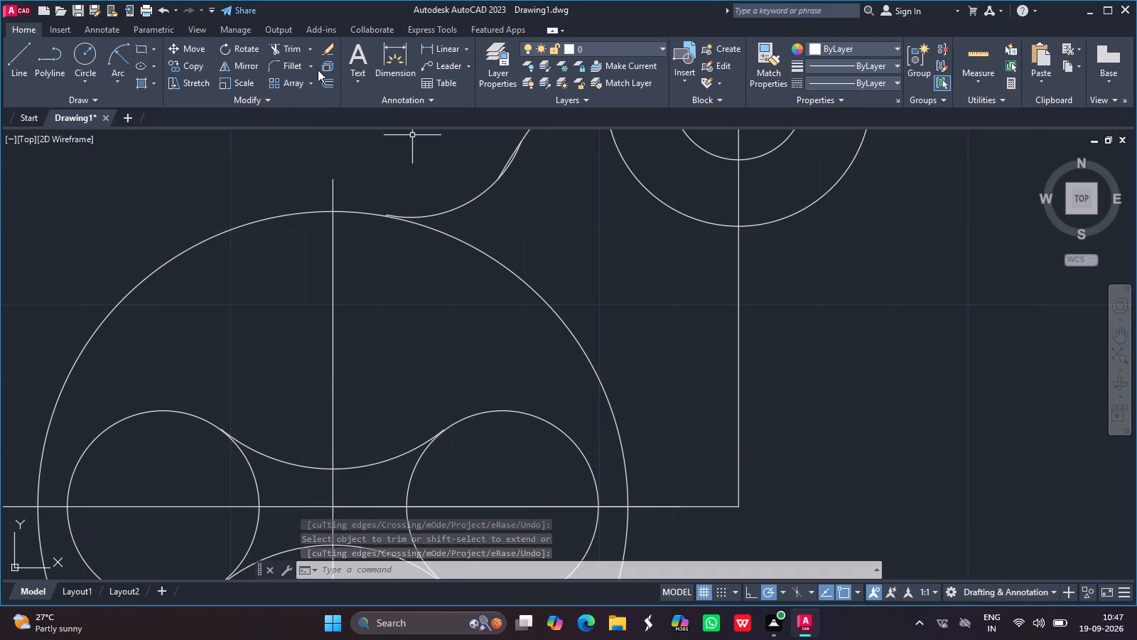
{"action": "left_click", "coordinate": [287, 50]}
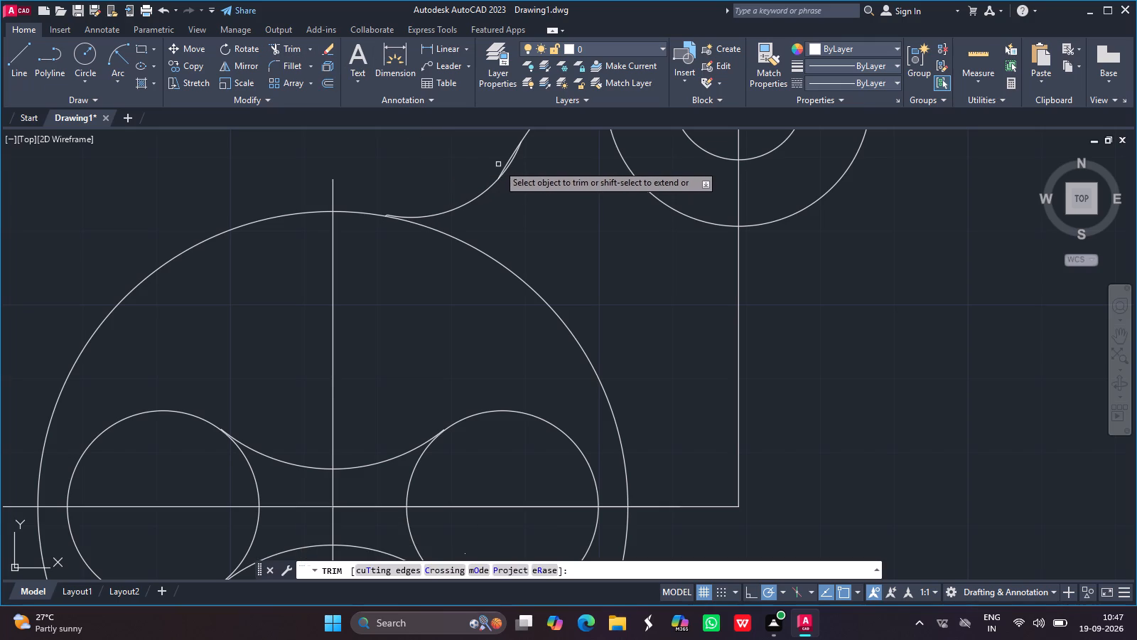
{"action": "left_click_drag", "start_coordinate": [506, 161], "coordinate": [456, 198]}
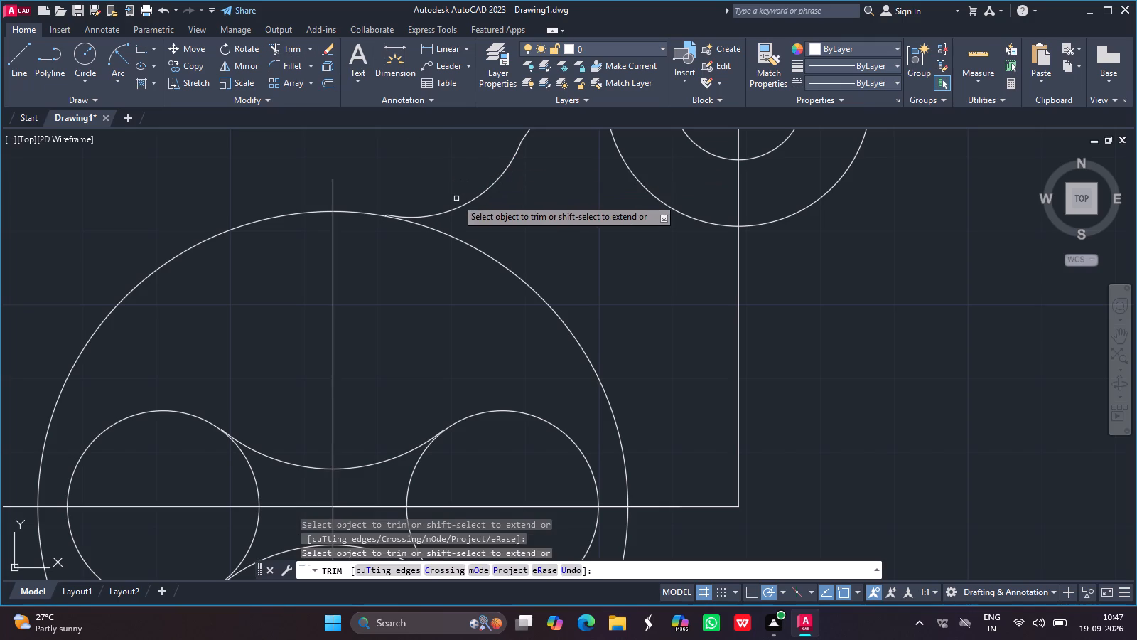
{"action": "key", "text": "Return"}
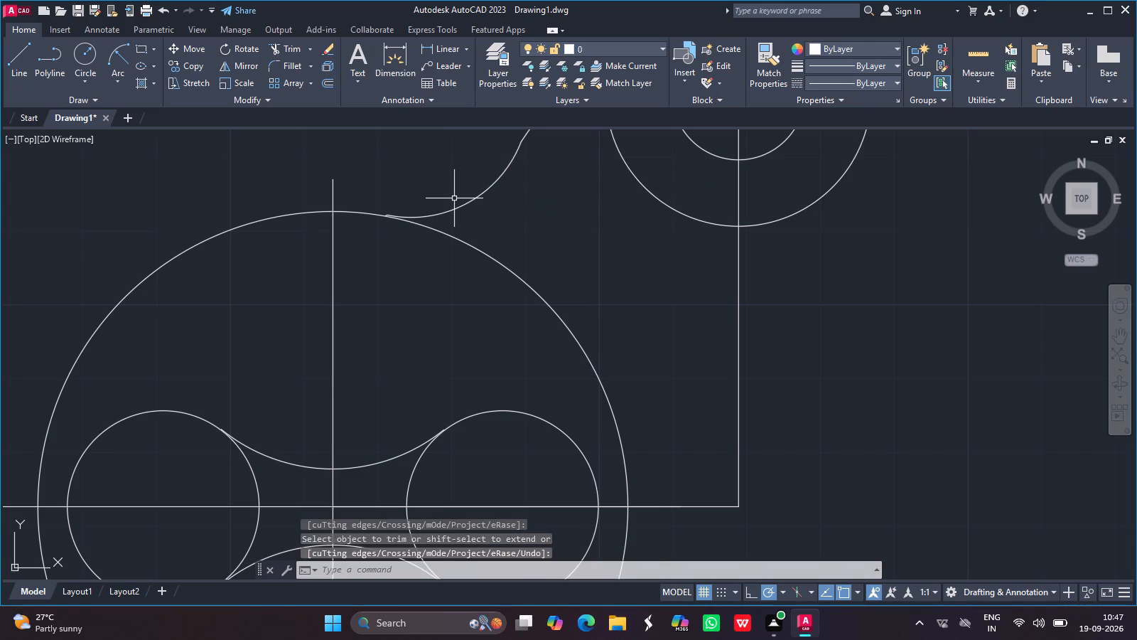
Fillet the 80-diameter circle's right side to the underside of the 36-diameter circle with radius 52.
{"action": "scroll", "coordinate": [453, 198], "scroll_direction": "down", "scroll_amount": 2, "text": "ctrl"}
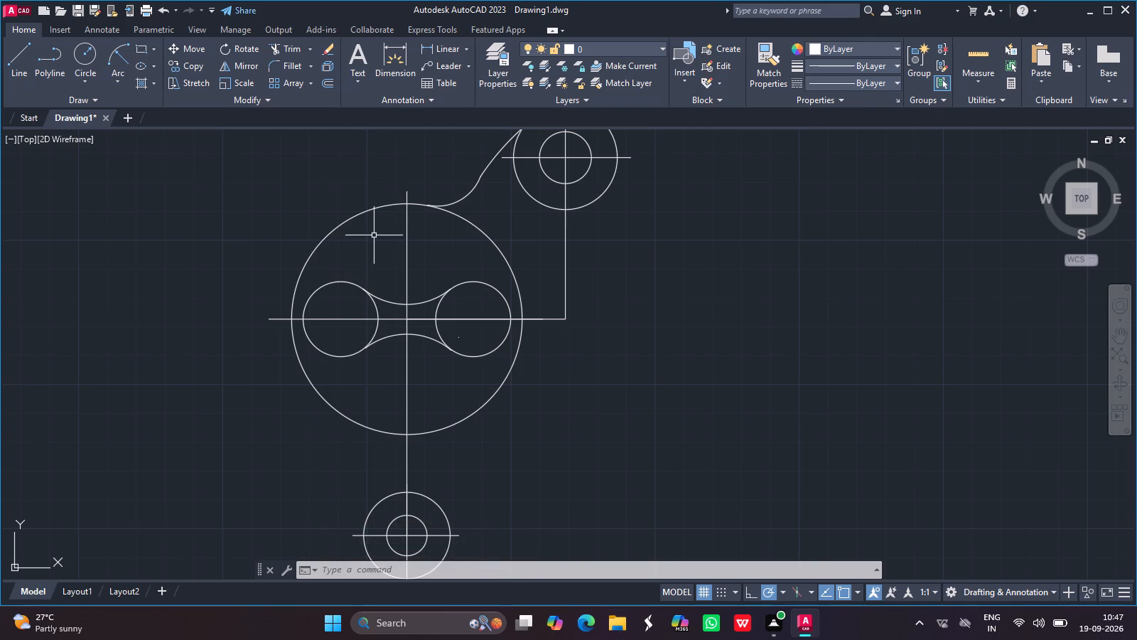
{"action": "left_click", "coordinate": [278, 63]}
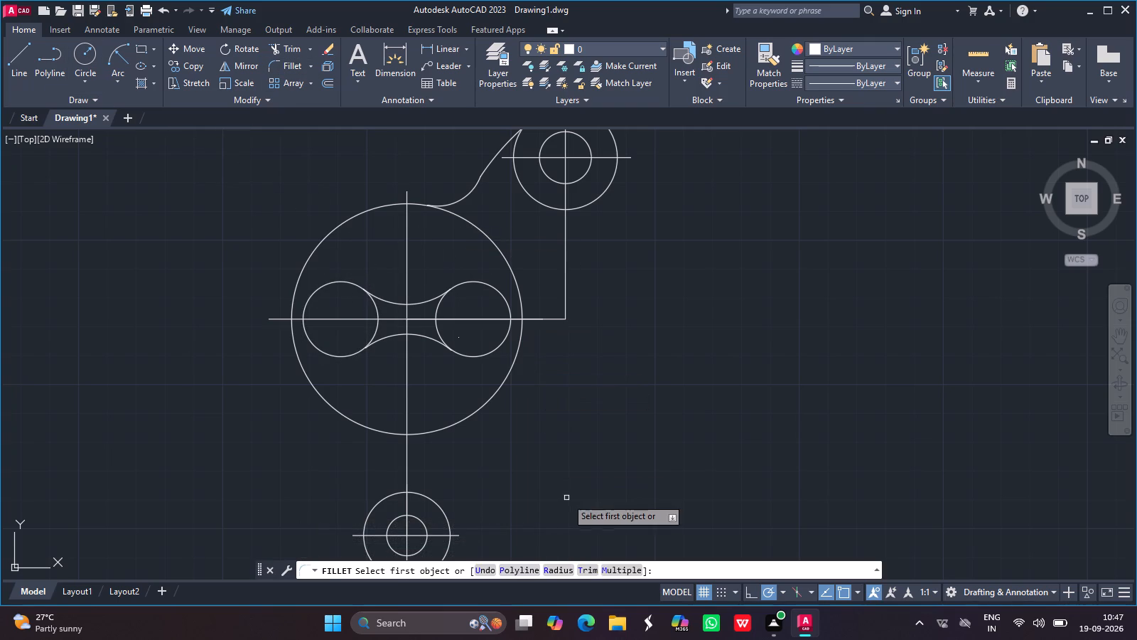
{"action": "left_click", "coordinate": [563, 572]}
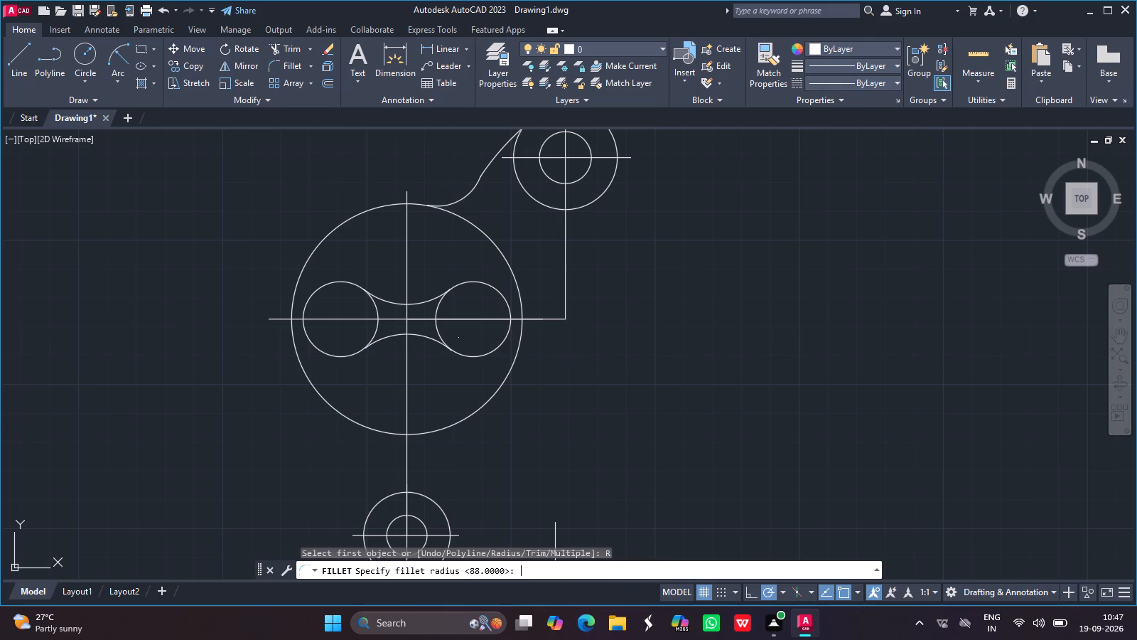
{"action": "type", "text": "52"}
{"action": "key", "text": "Return"}
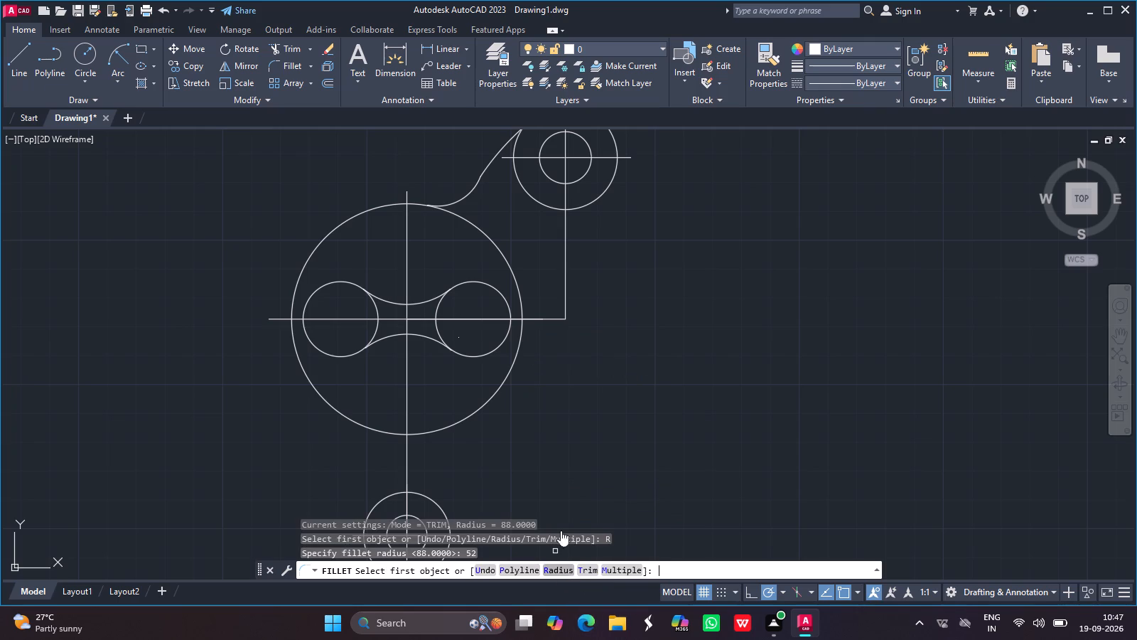
{"action": "left_click", "coordinate": [519, 295]}
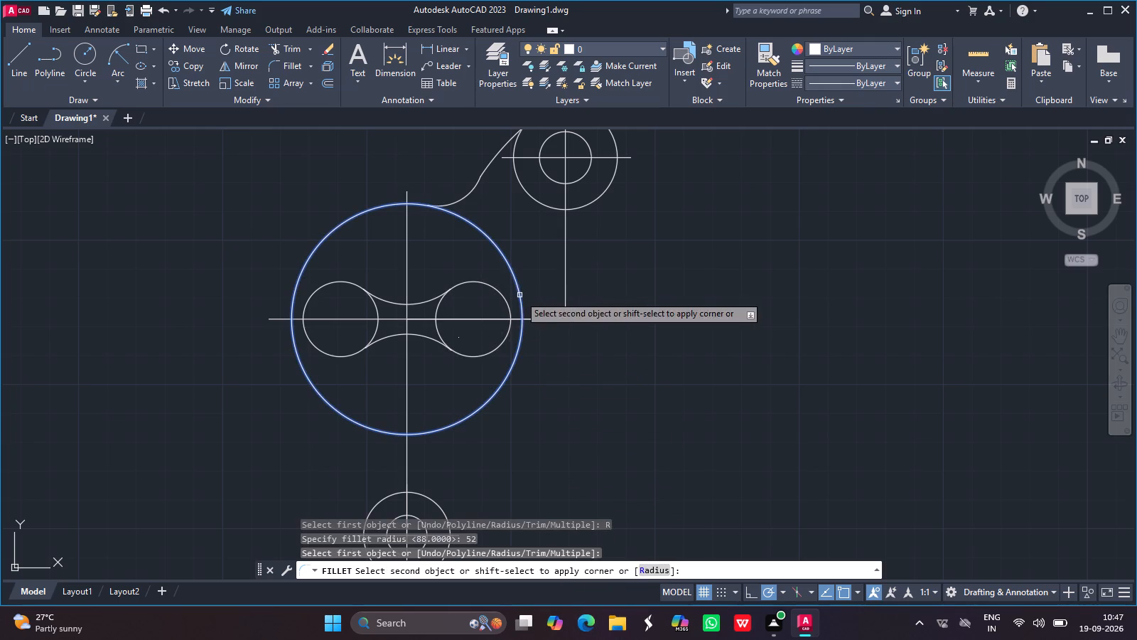
{"action": "left_click", "coordinate": [588, 201]}
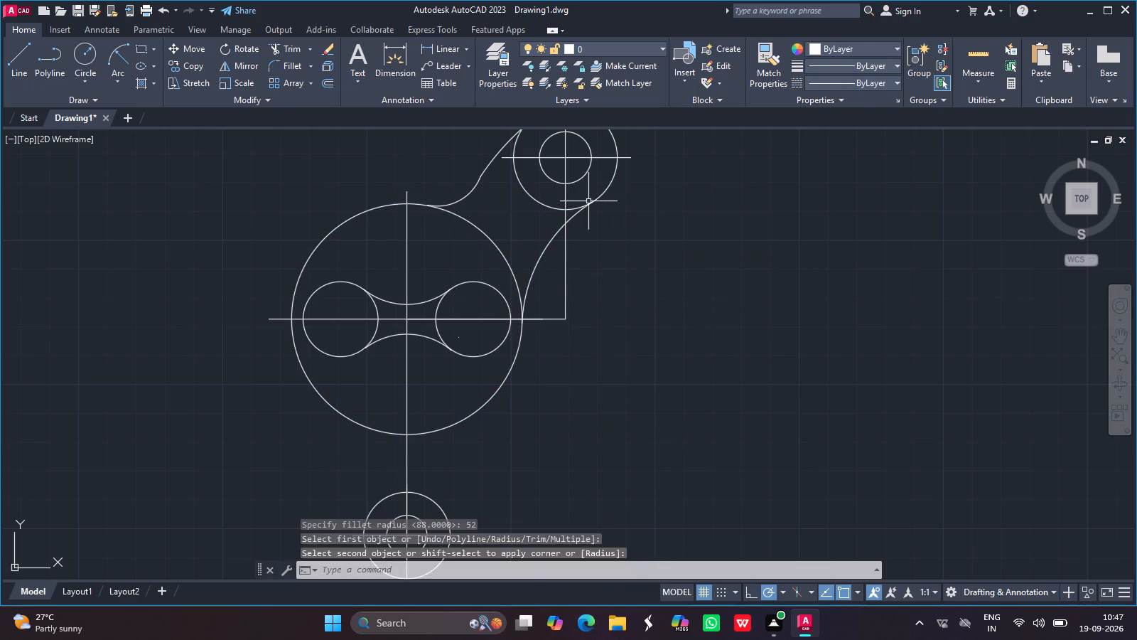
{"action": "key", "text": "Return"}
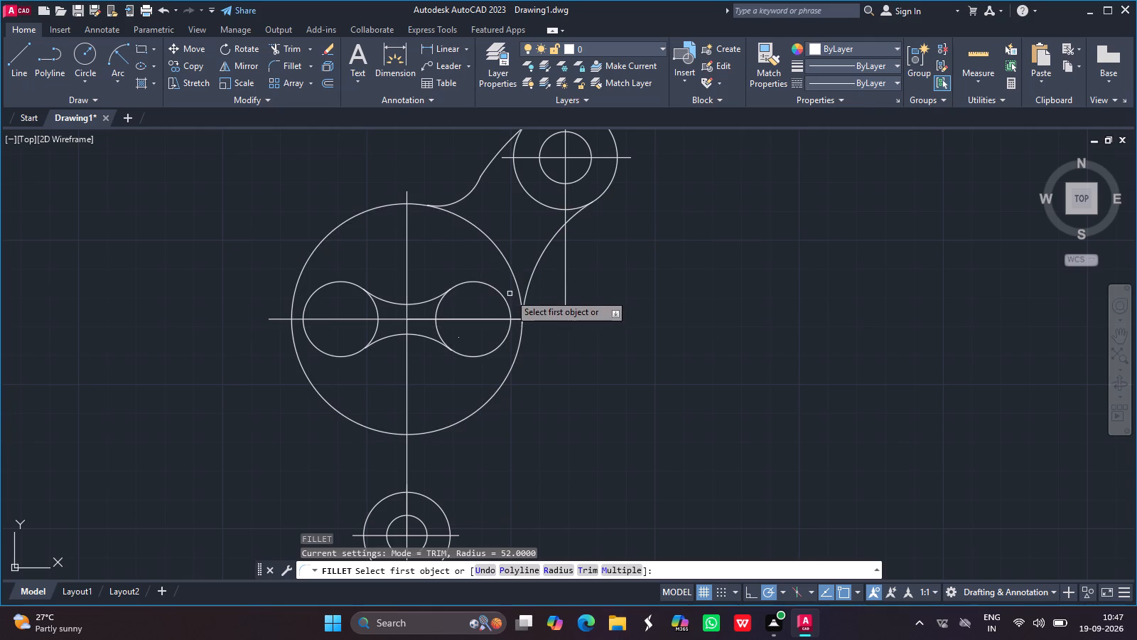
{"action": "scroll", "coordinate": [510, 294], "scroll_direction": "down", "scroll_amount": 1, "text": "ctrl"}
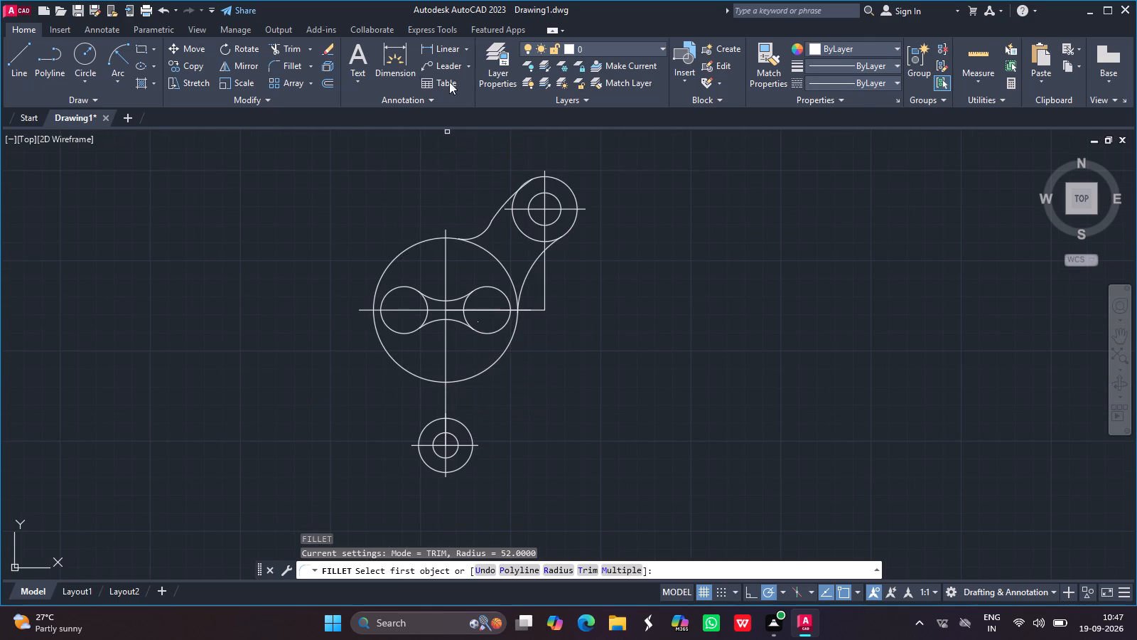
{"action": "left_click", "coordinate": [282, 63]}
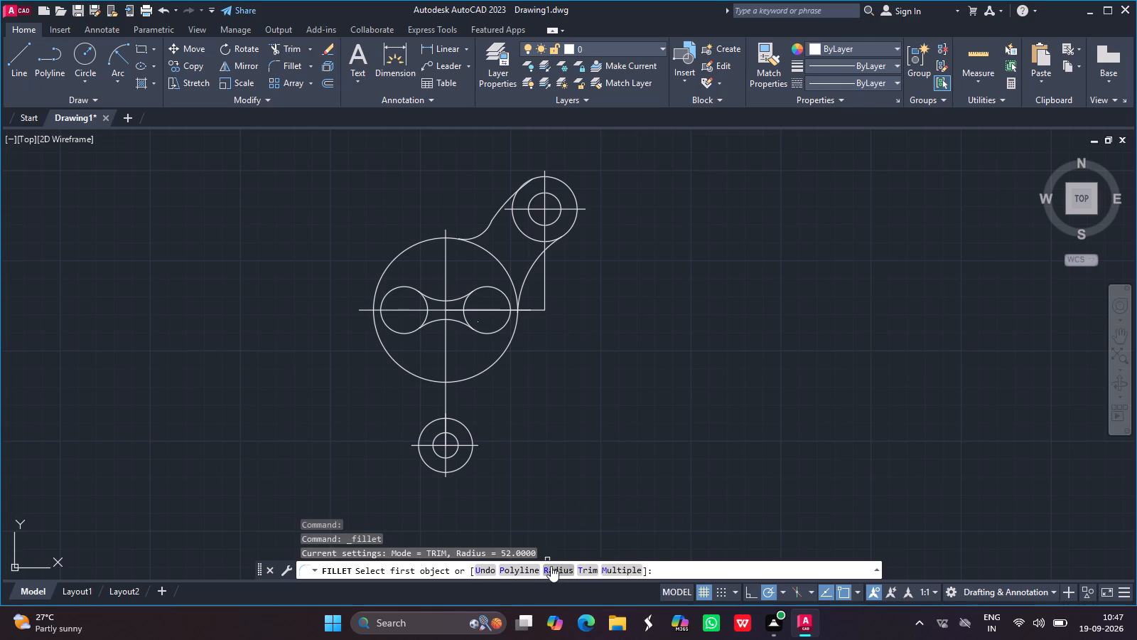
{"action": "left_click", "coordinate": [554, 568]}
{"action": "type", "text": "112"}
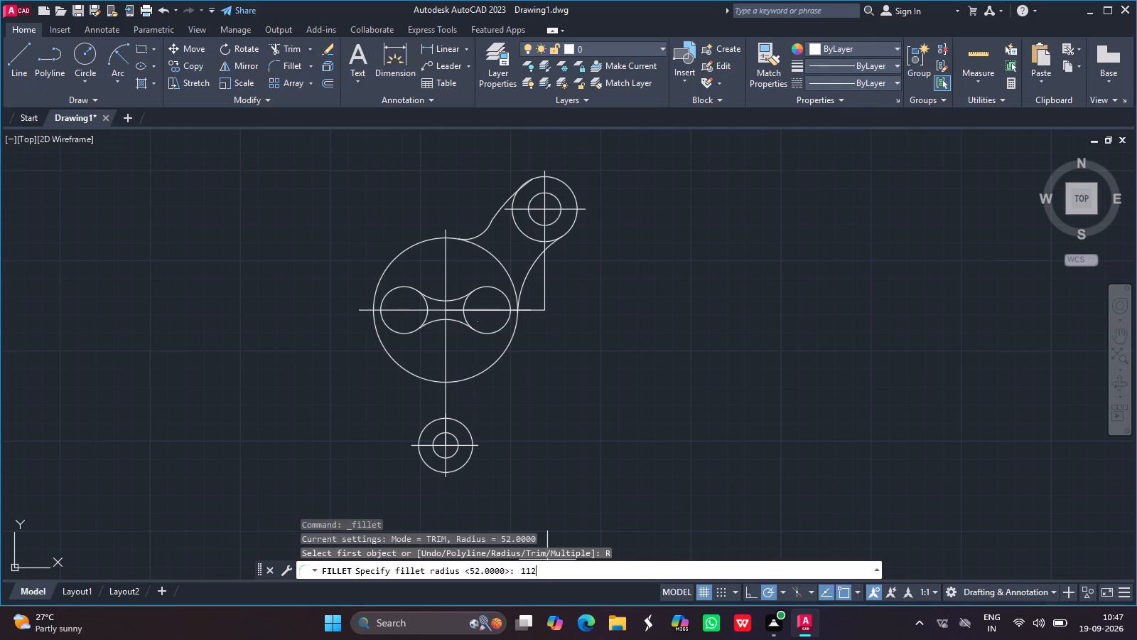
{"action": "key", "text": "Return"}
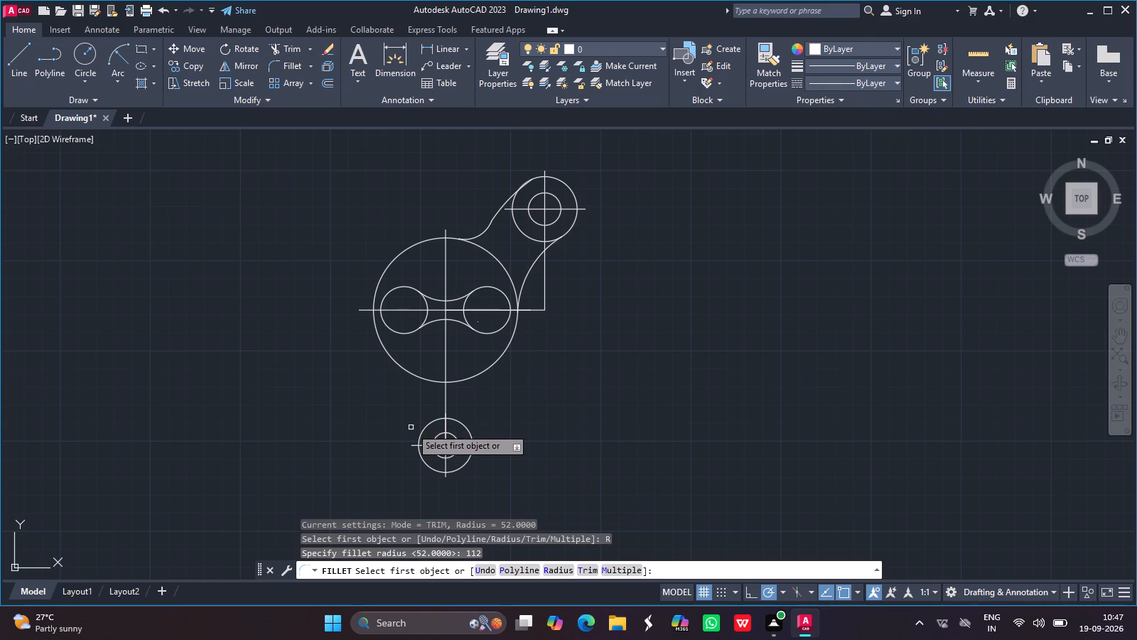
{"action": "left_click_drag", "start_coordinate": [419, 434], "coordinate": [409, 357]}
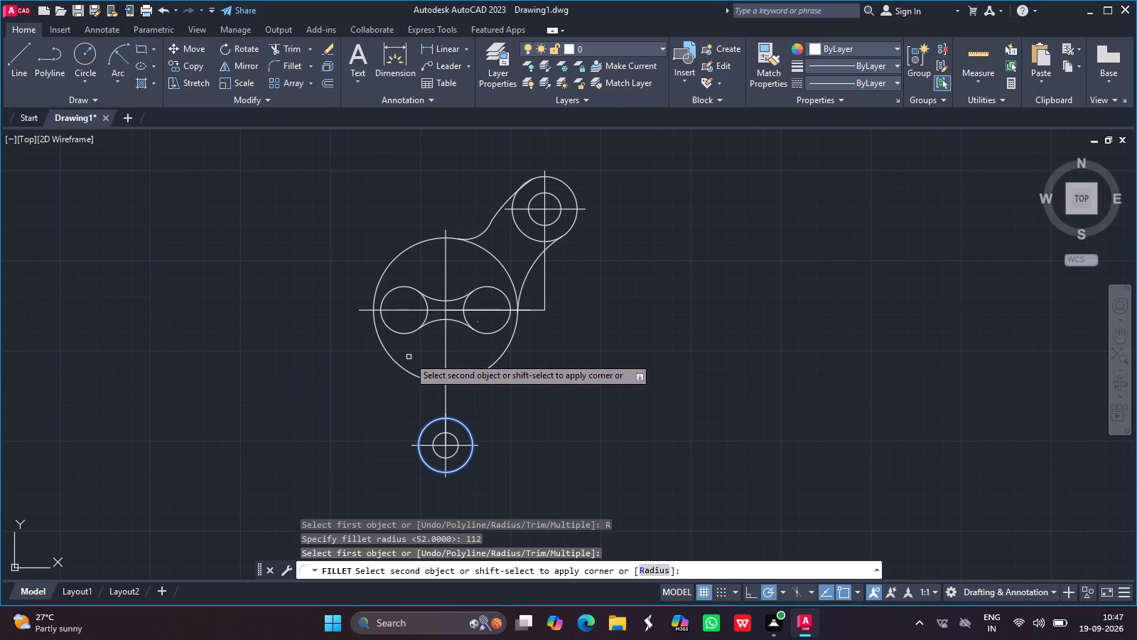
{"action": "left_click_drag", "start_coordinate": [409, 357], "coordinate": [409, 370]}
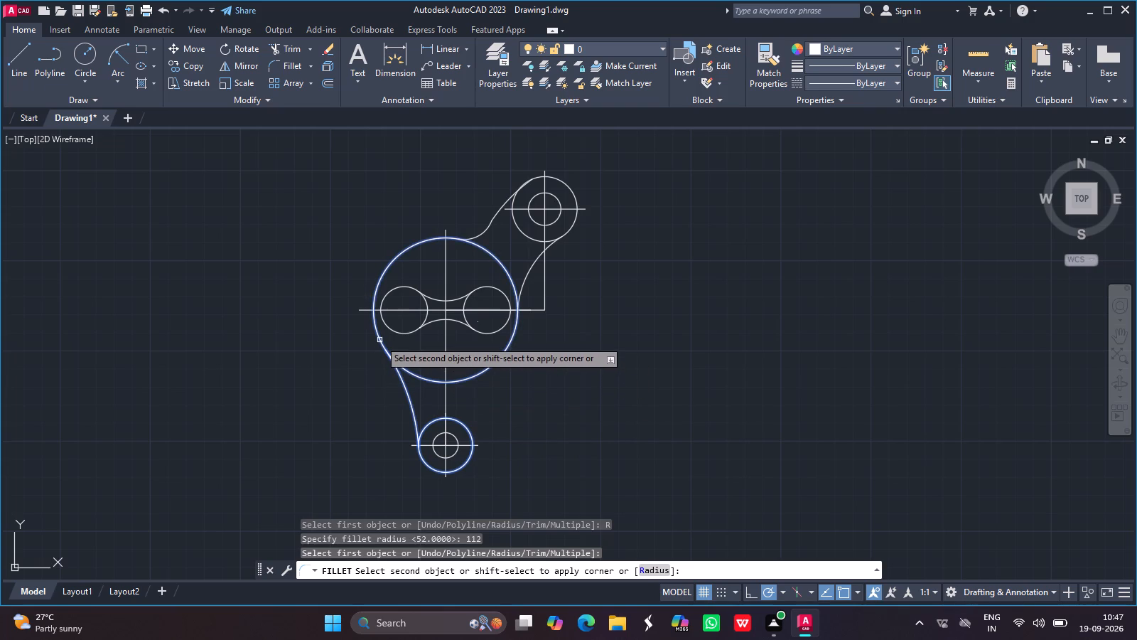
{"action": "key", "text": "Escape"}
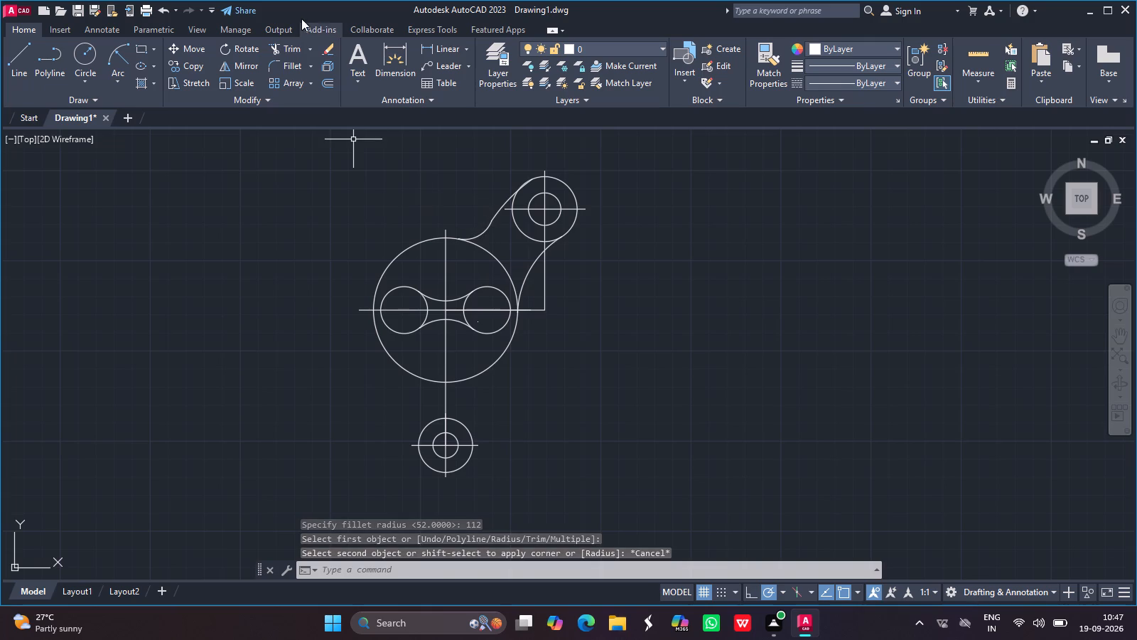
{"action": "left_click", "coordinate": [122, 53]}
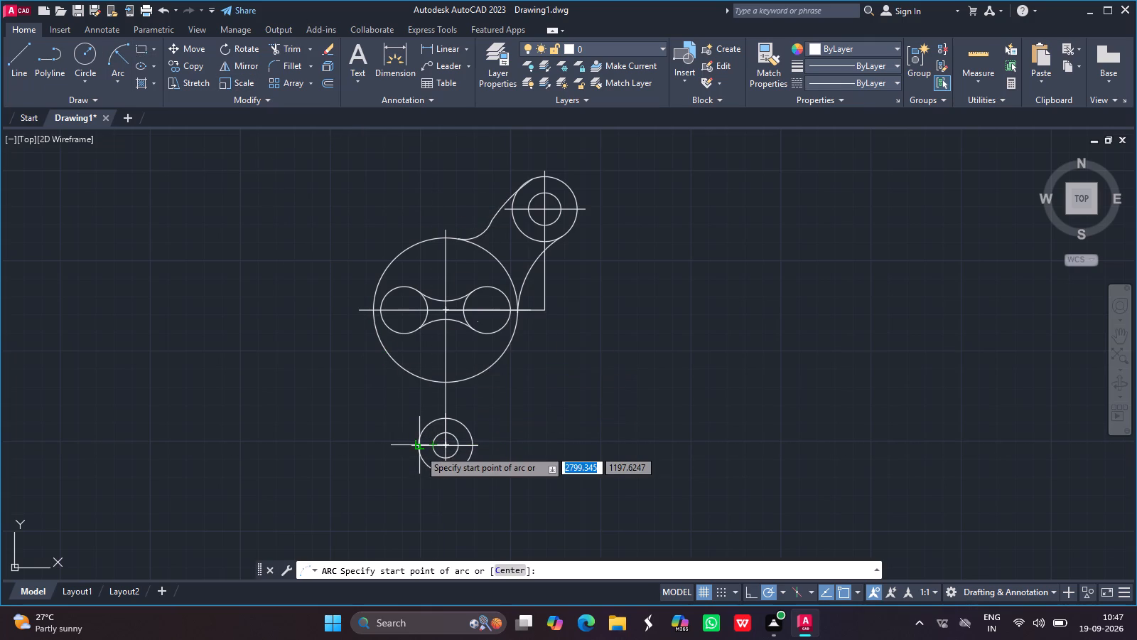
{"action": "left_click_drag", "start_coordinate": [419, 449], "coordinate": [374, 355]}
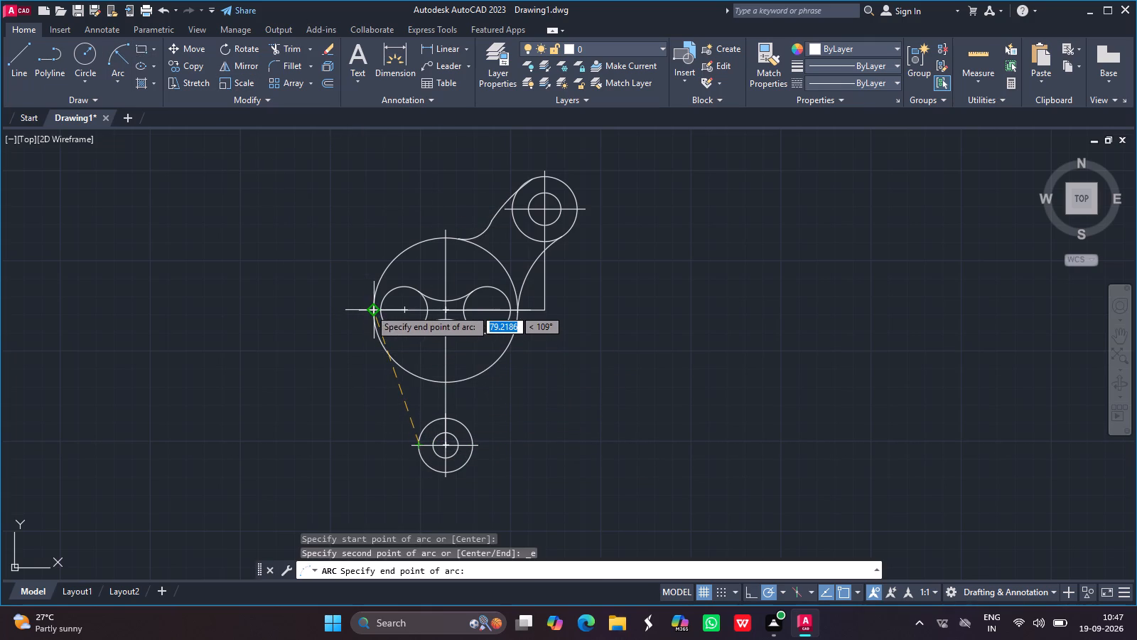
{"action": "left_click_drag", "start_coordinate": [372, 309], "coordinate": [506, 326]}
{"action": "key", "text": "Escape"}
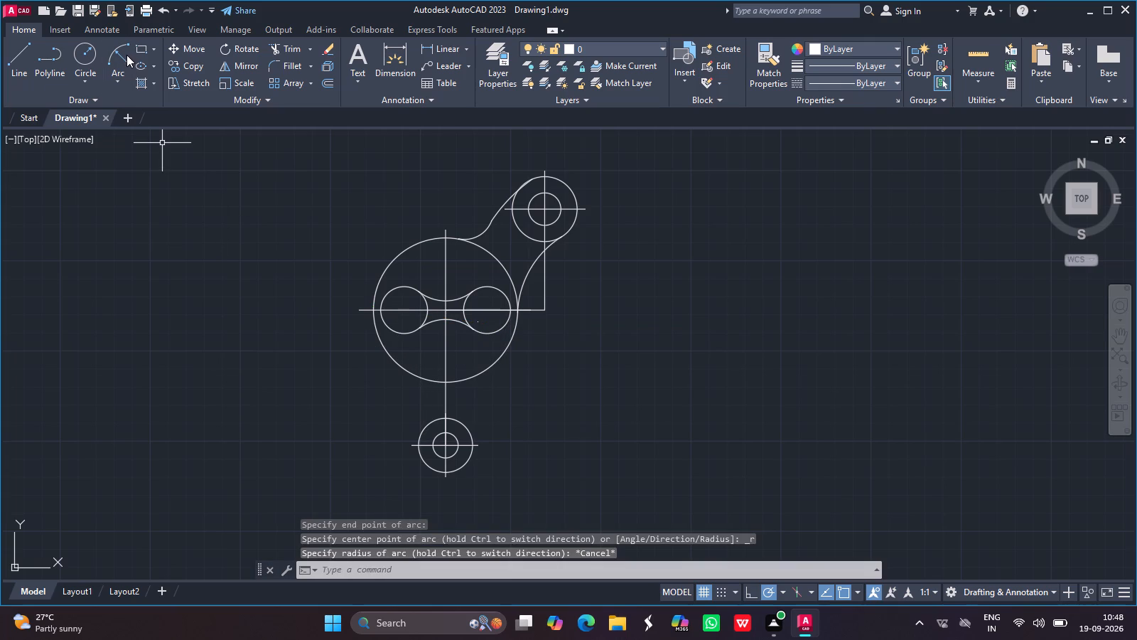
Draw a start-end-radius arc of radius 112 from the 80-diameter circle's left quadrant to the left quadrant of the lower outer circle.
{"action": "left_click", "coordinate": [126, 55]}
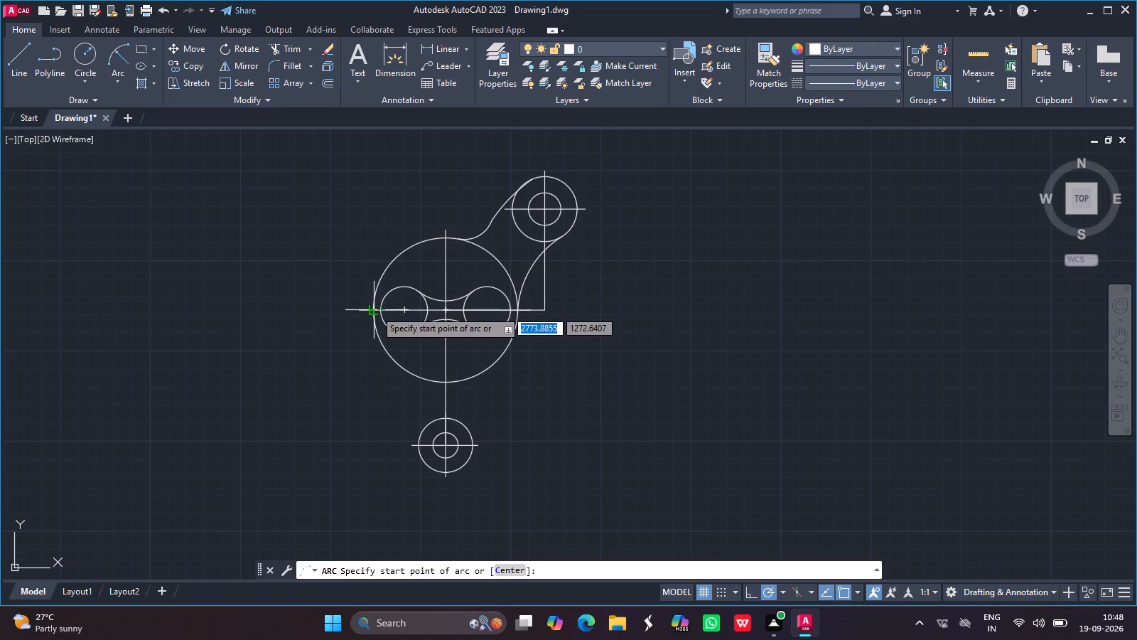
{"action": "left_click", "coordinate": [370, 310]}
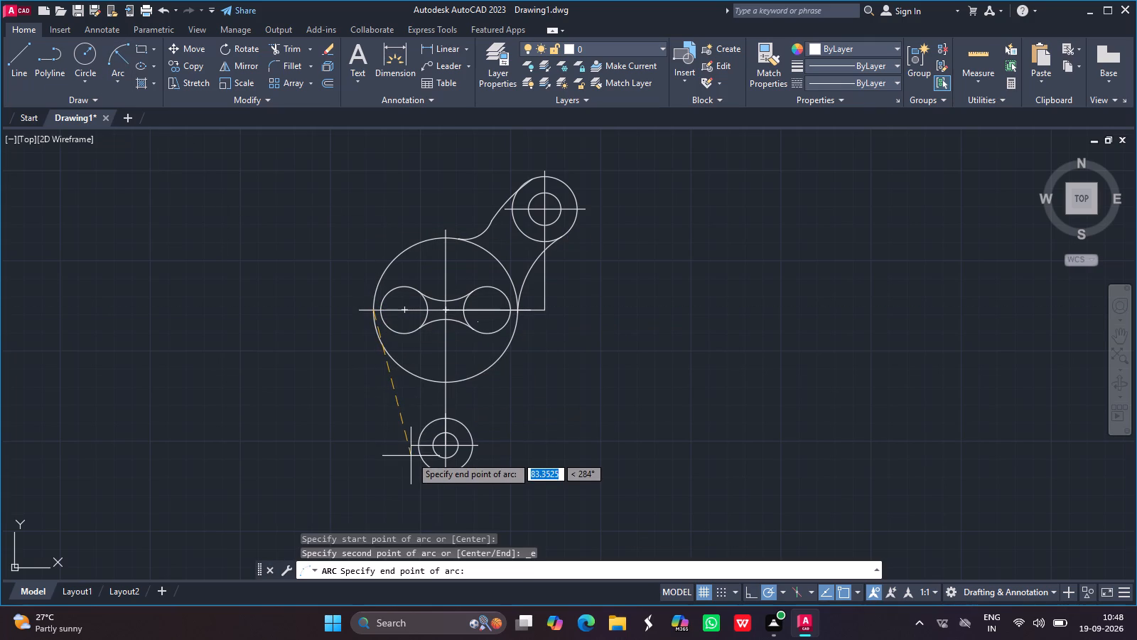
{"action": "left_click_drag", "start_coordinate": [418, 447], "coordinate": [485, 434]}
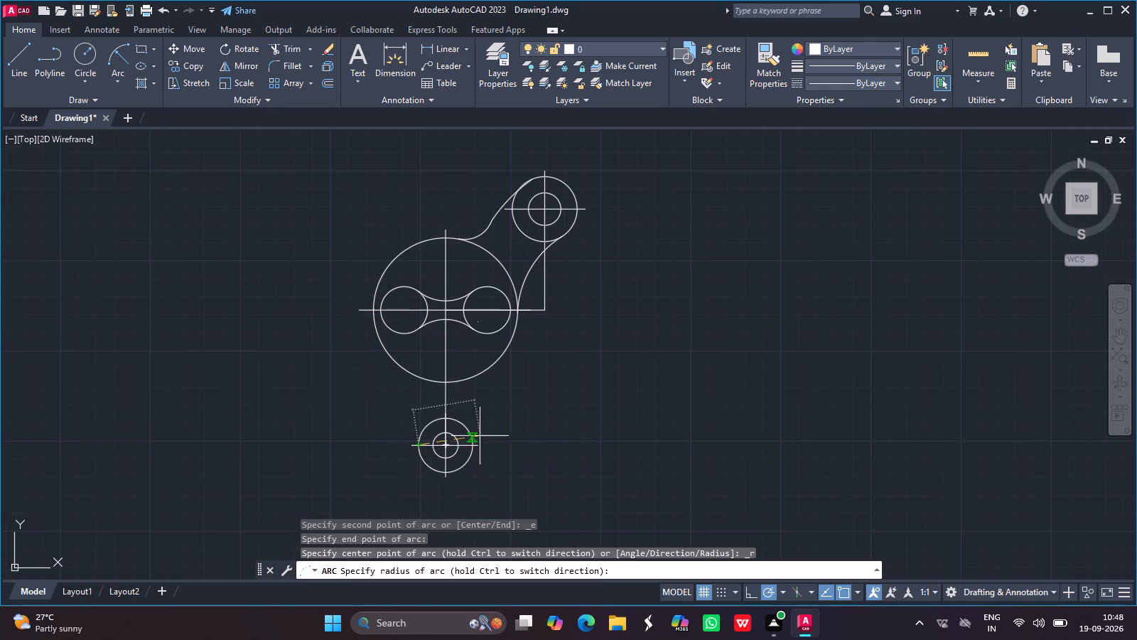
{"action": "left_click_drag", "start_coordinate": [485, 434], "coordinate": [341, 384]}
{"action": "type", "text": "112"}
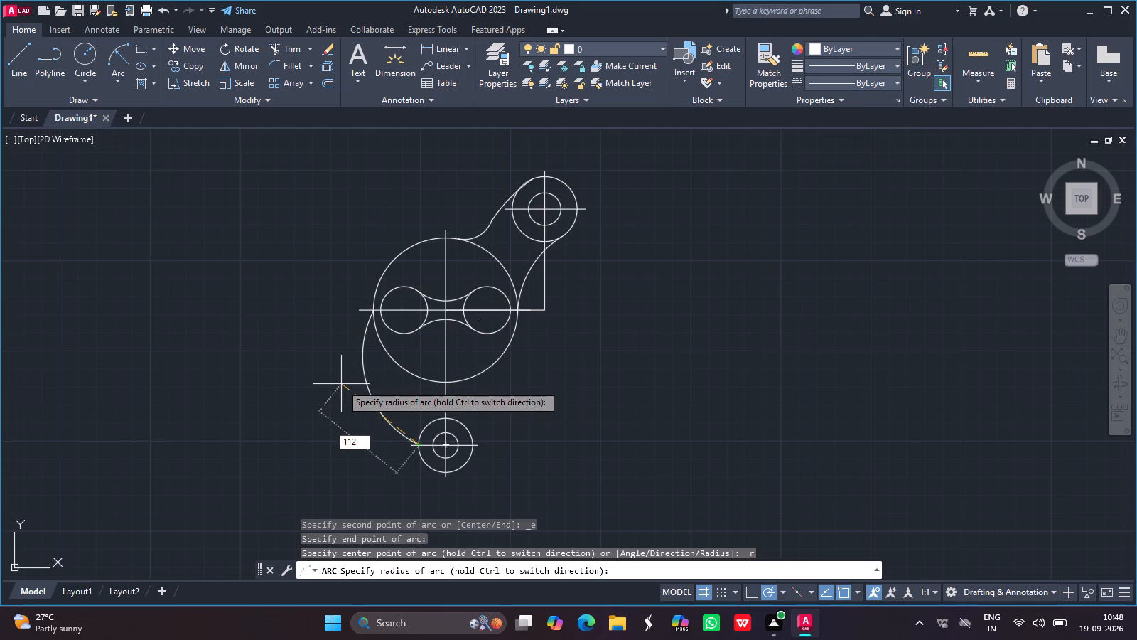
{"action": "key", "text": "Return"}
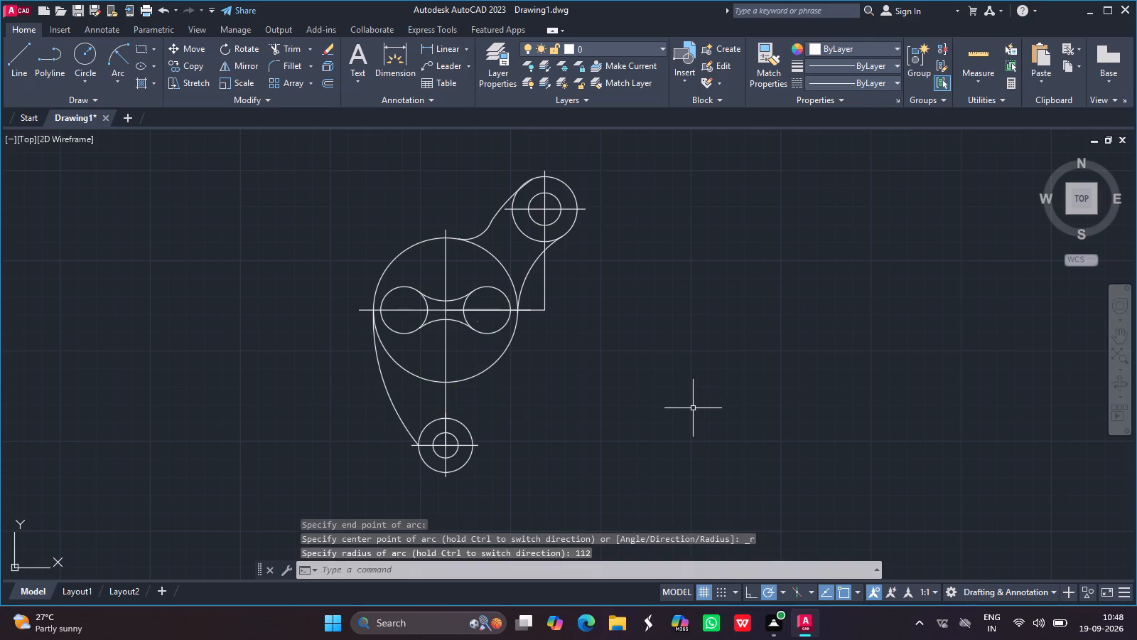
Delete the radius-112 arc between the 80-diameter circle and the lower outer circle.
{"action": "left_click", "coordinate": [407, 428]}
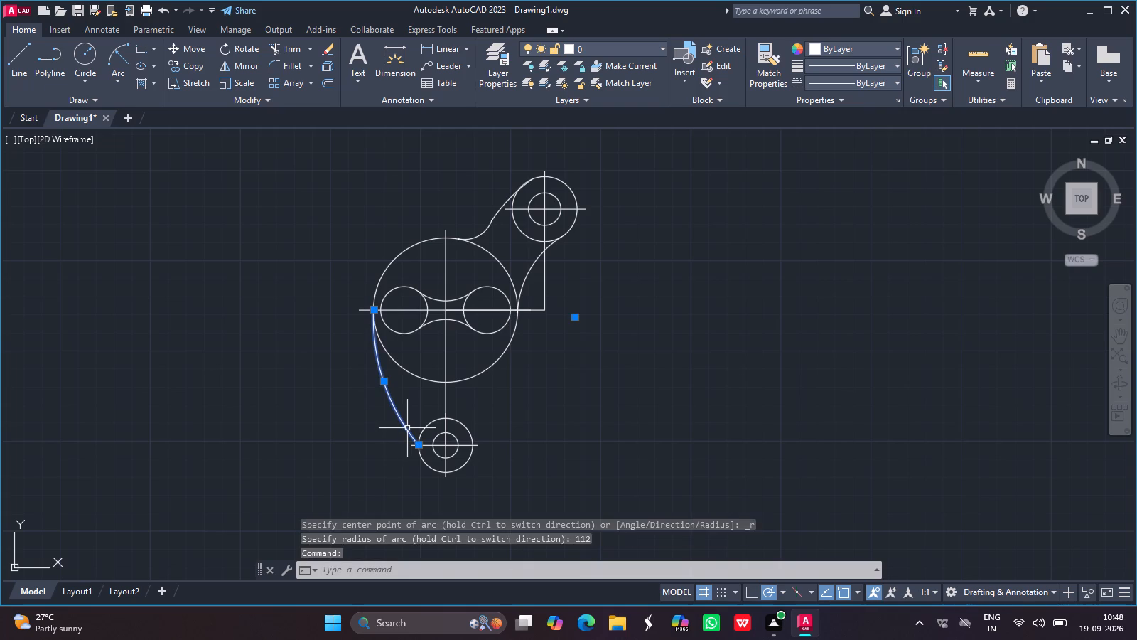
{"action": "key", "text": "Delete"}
Draw a start-end-radius arc of radius 112 from the 80-diameter circle's left quadrant to just below the lower outer circle's left quadrant.
{"action": "left_click", "coordinate": [117, 52]}
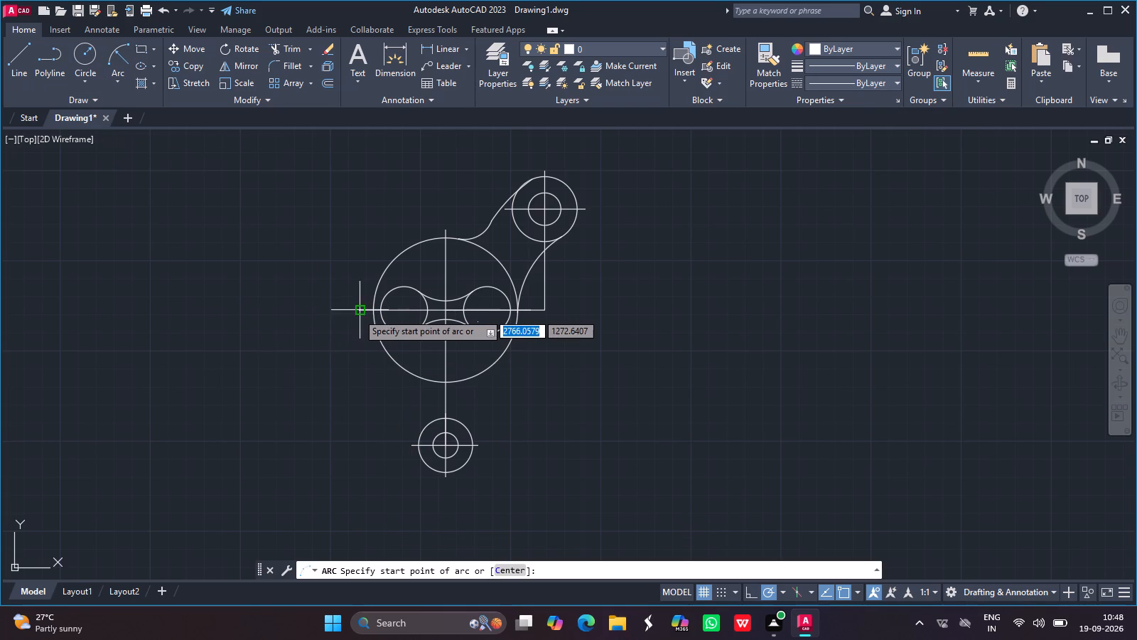
{"action": "left_click_drag", "start_coordinate": [370, 307], "coordinate": [387, 429]}
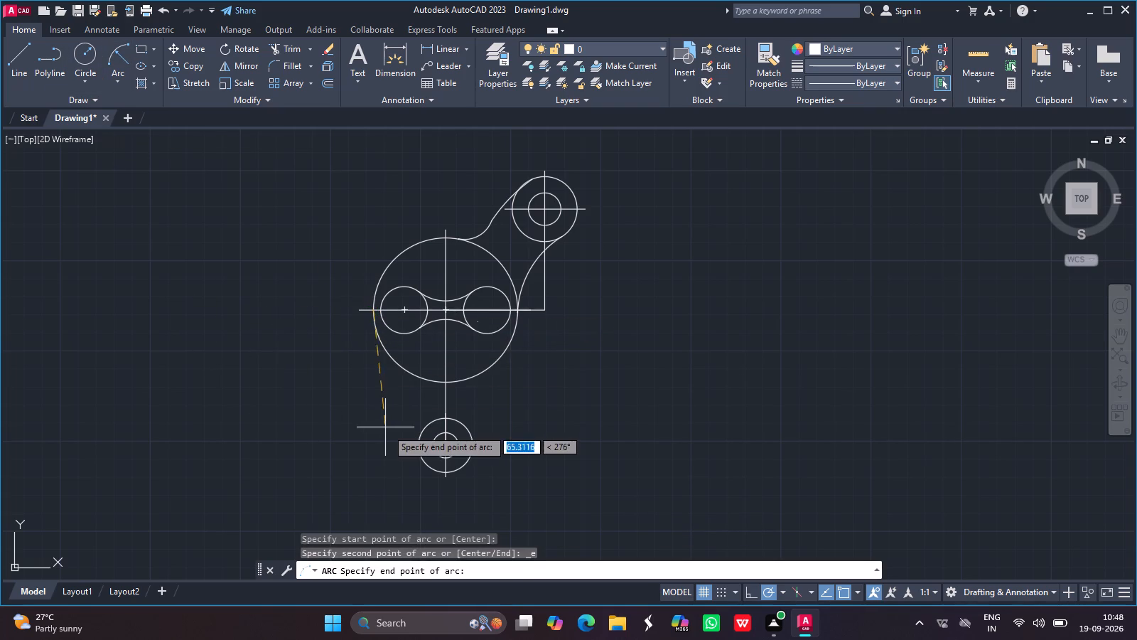
{"action": "left_click_drag", "start_coordinate": [387, 429], "coordinate": [388, 430]}
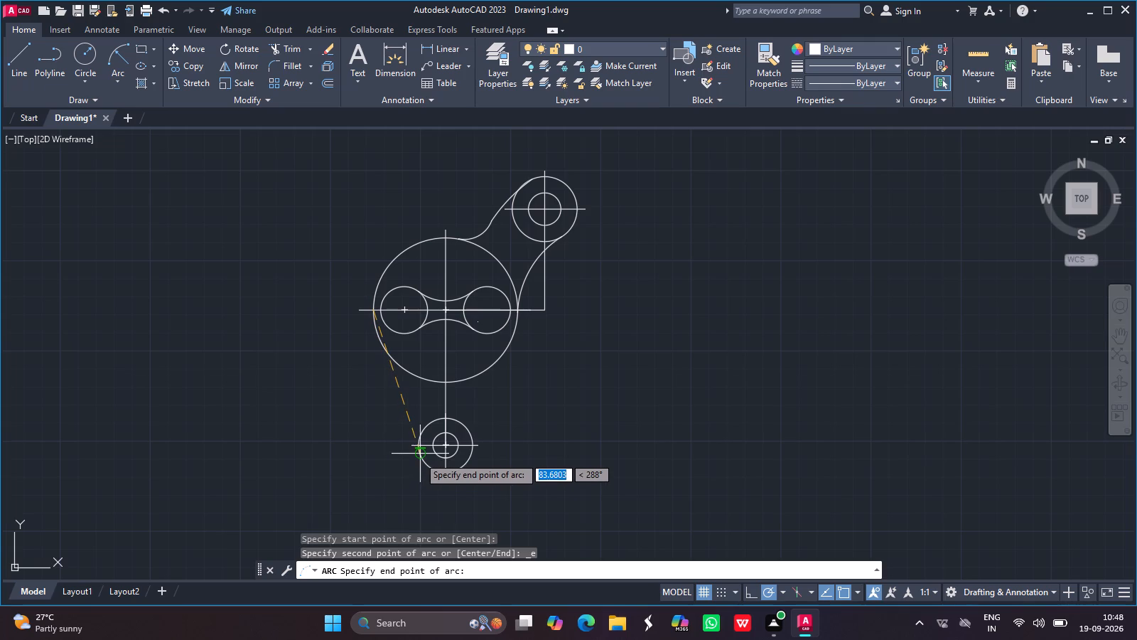
{"action": "left_click_drag", "start_coordinate": [419, 457], "coordinate": [466, 430]}
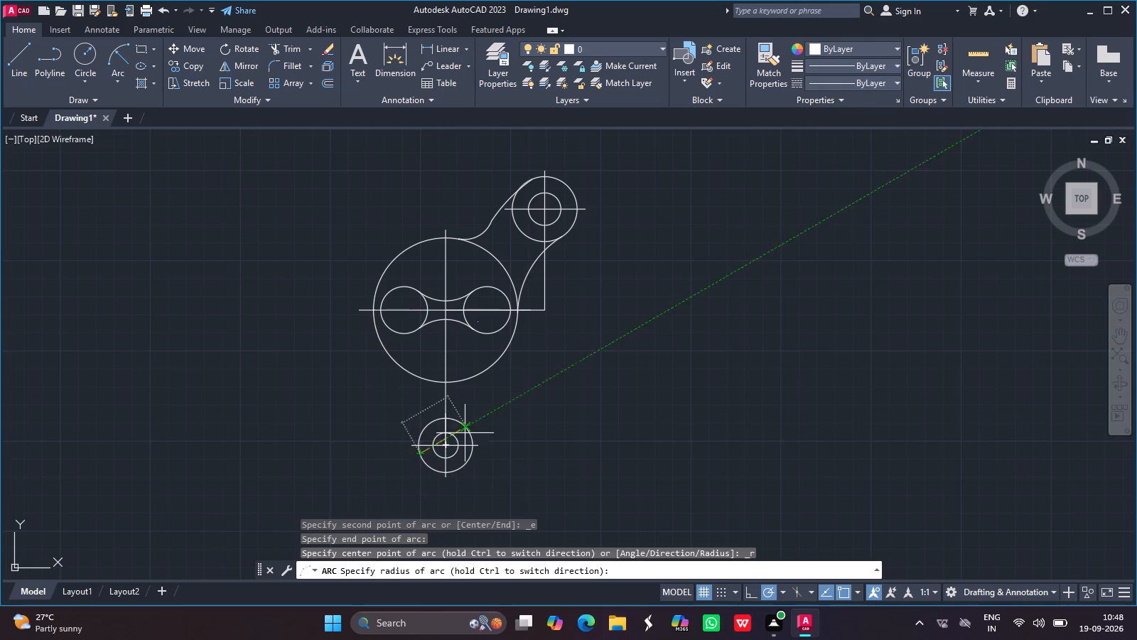
{"action": "left_click_drag", "start_coordinate": [466, 430], "coordinate": [433, 368]}
{"action": "type", "text": "112"}
{"action": "key", "text": "Return"}
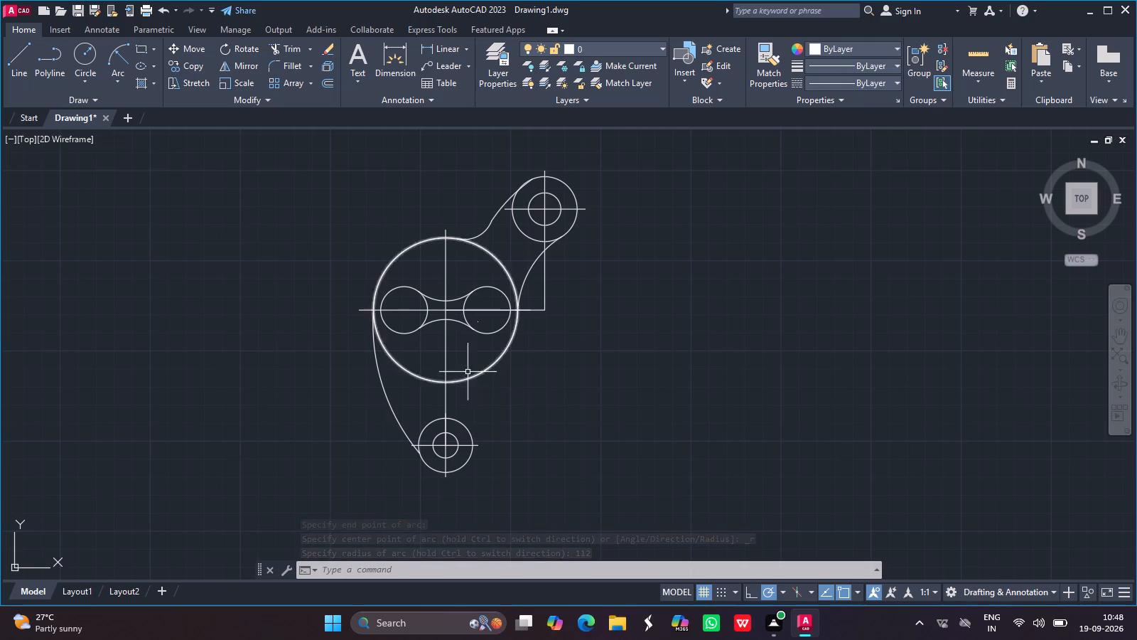
Fillet the right side of the lower outer circle to the lower-right of the 80-diameter circle with radius 25.
{"action": "left_click", "coordinate": [287, 67]}
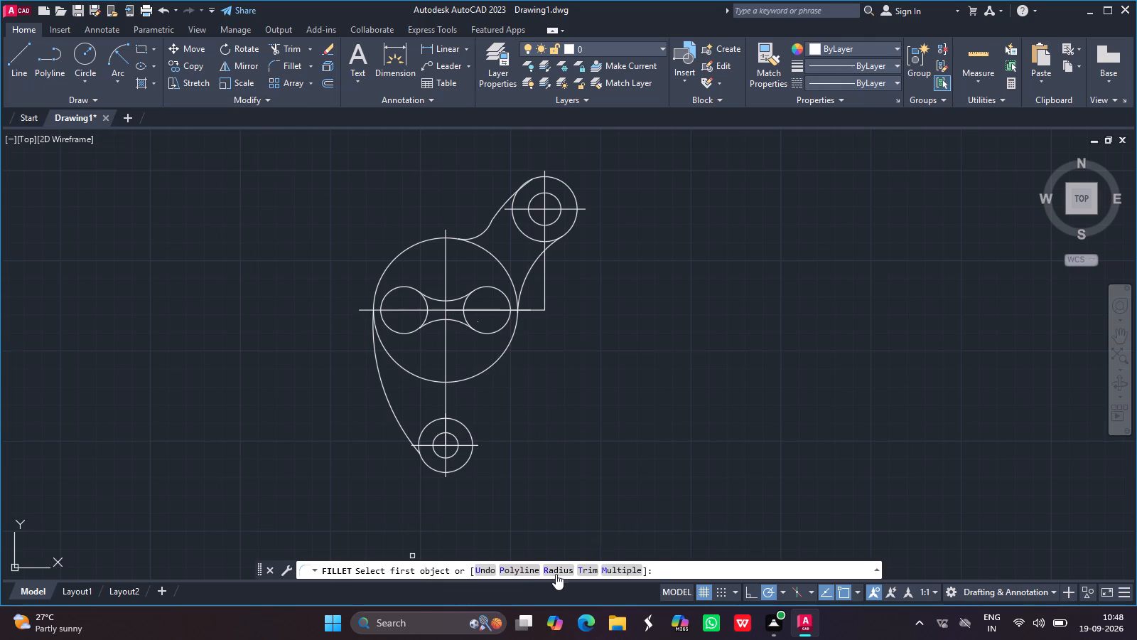
{"action": "left_click", "coordinate": [556, 574]}
{"action": "type", "text": "25"}
{"action": "key", "text": "Return"}
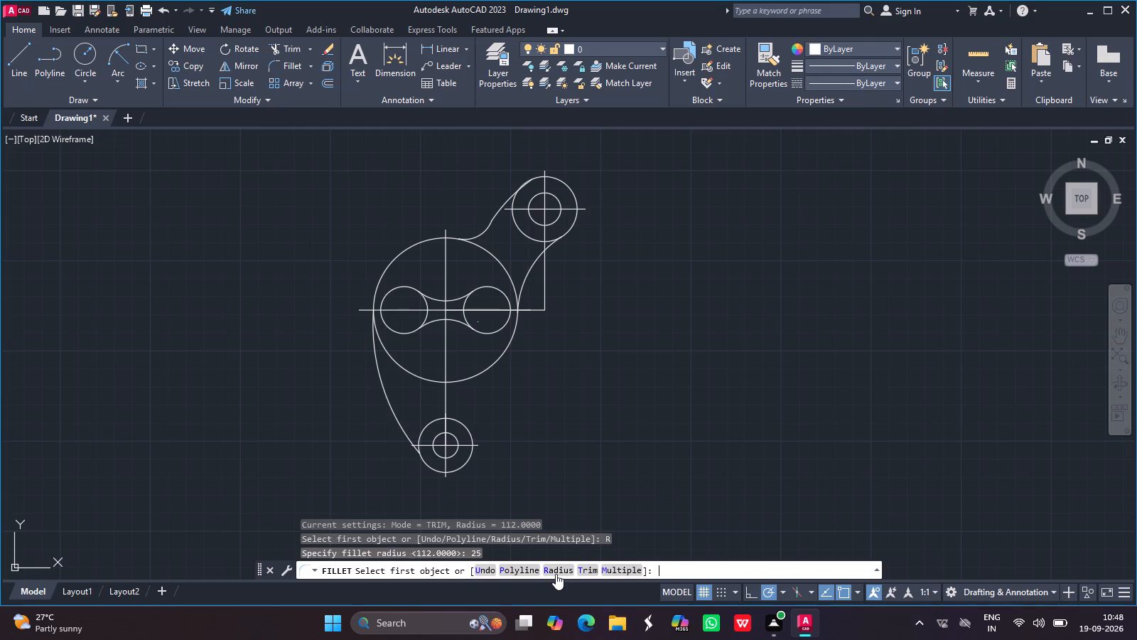
{"action": "left_click", "coordinate": [468, 434]}
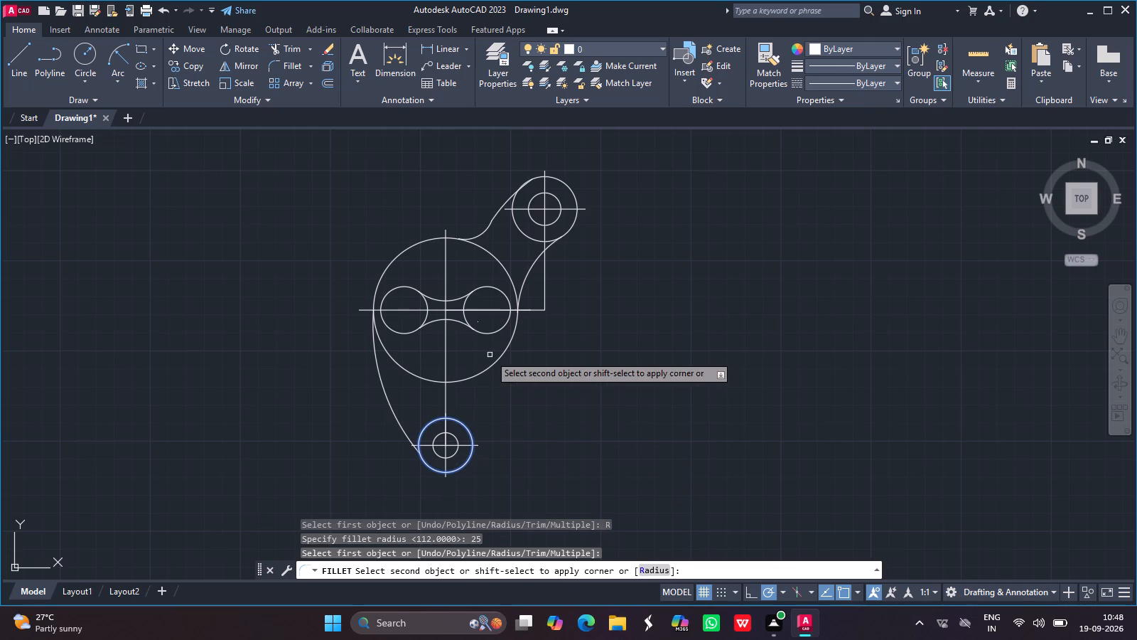
{"action": "left_click", "coordinate": [498, 363]}
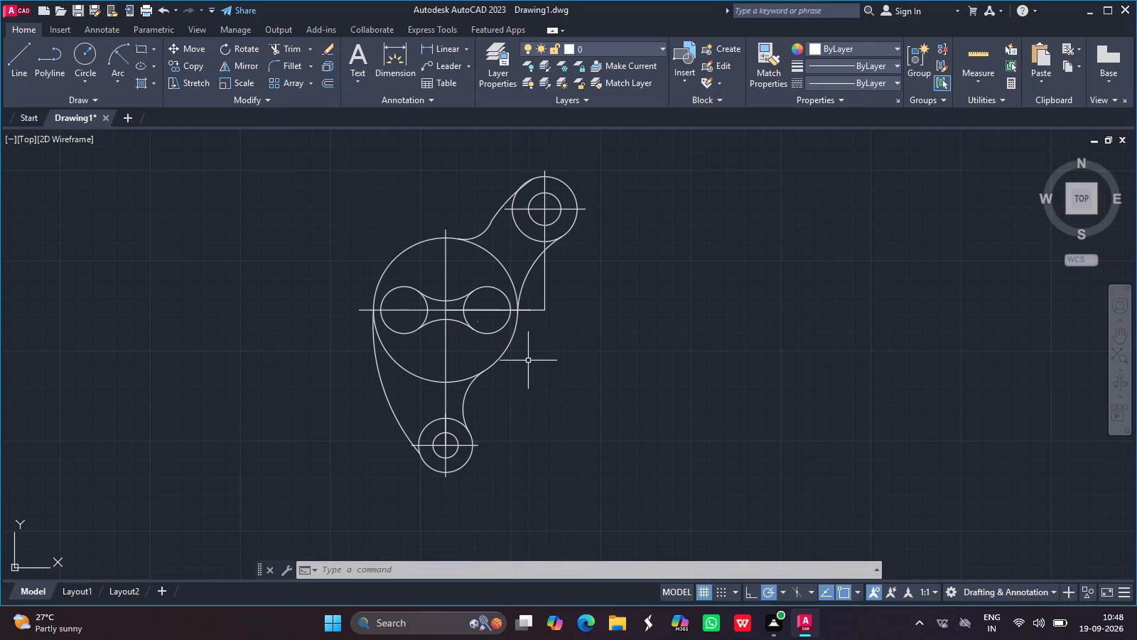
Delete the vertical construction line running down from the centre of the 36-diameter circle.
{"action": "left_click", "coordinate": [544, 233]}
{"action": "key", "text": "Escape"}
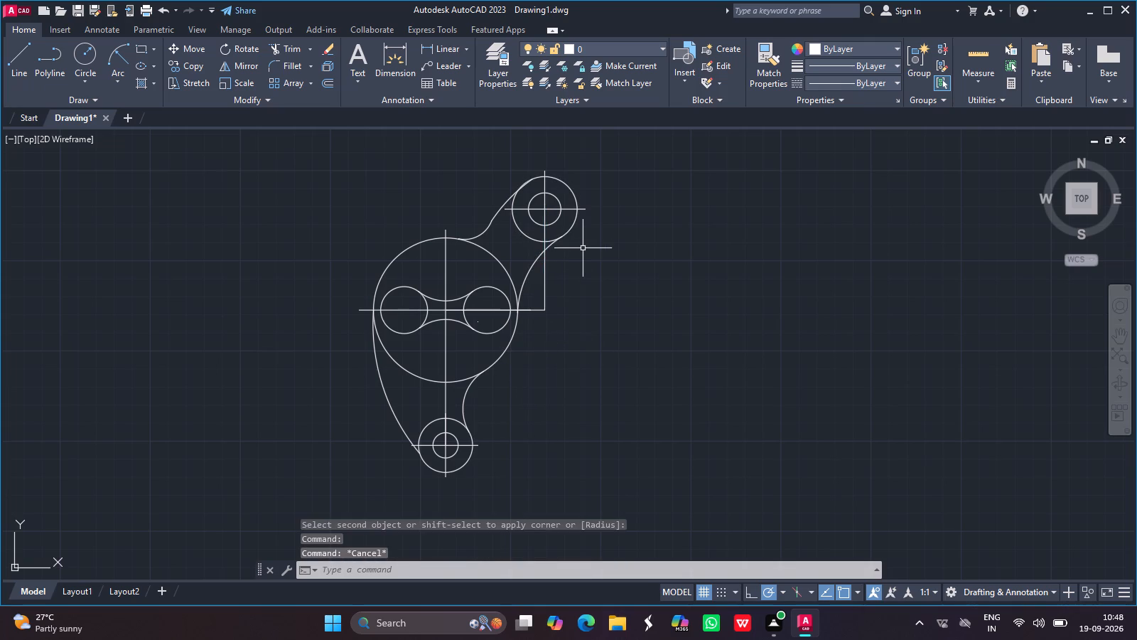
{"action": "left_click", "coordinate": [543, 291]}
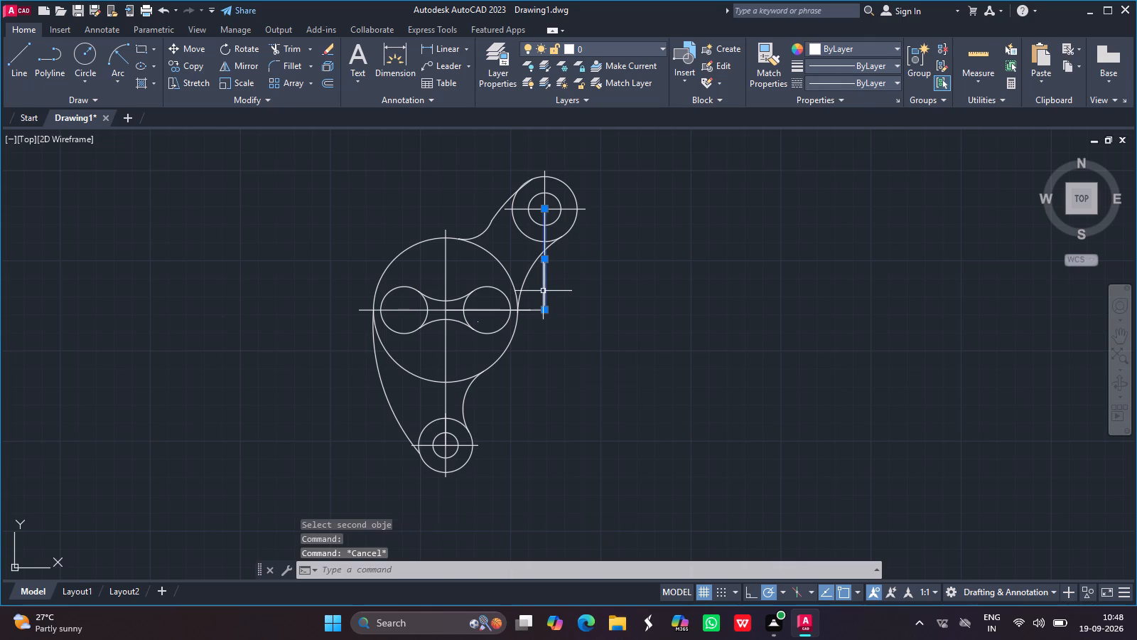
{"action": "key", "text": "Delete"}
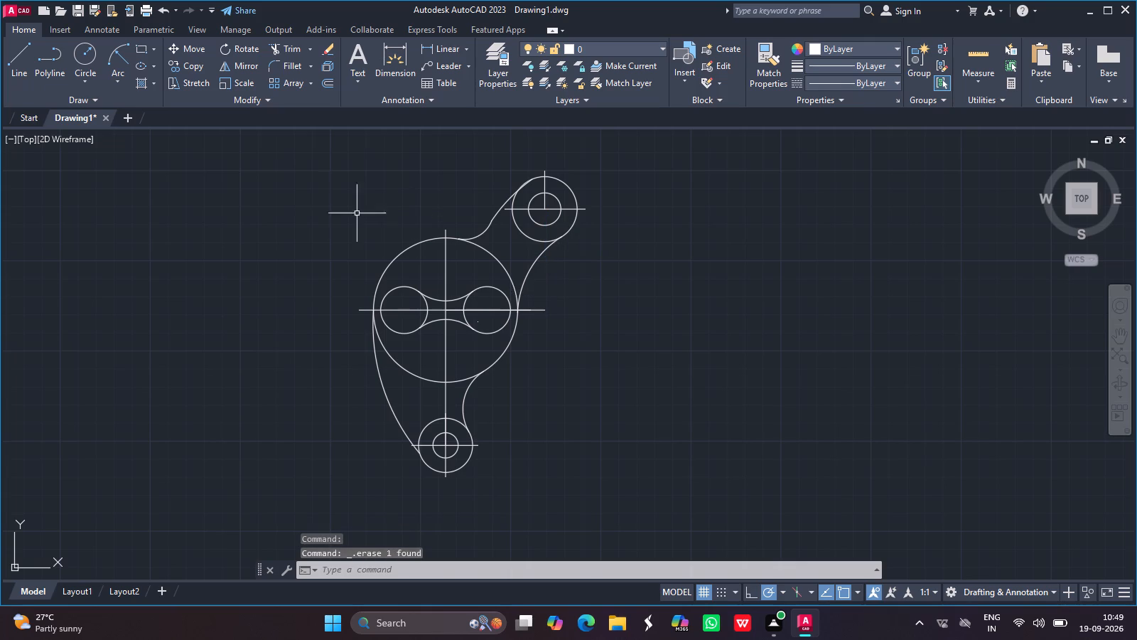
Draw a vertical centre line from the centre of the 36-diameter circle down to its bottom edge.
{"action": "left_click", "coordinate": [20, 58]}
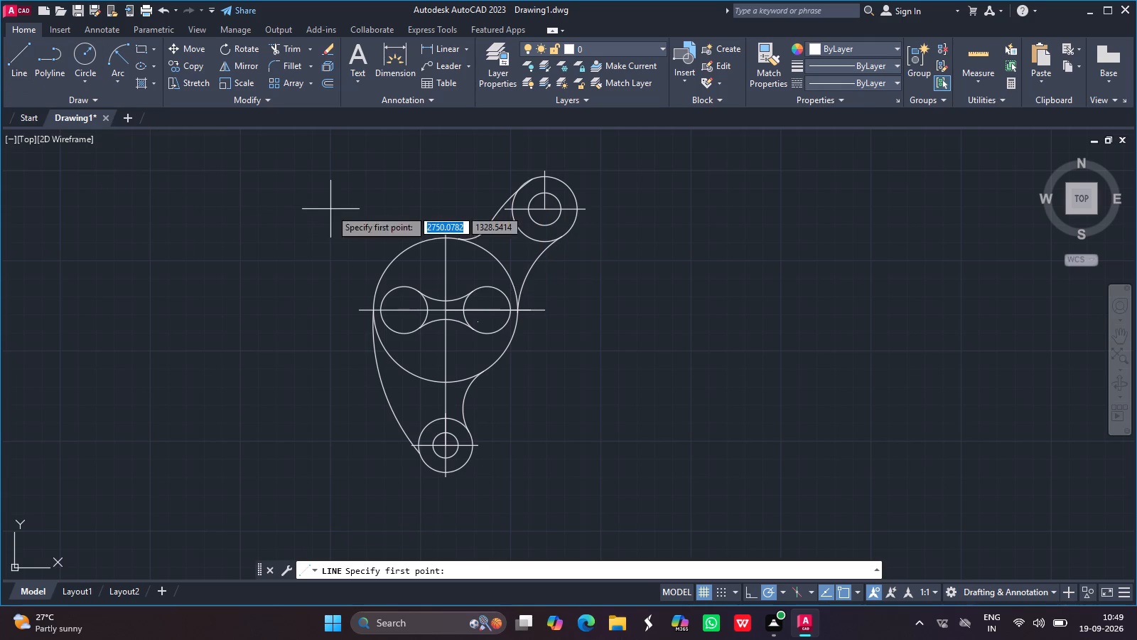
{"action": "left_click_drag", "start_coordinate": [543, 209], "coordinate": [545, 220]}
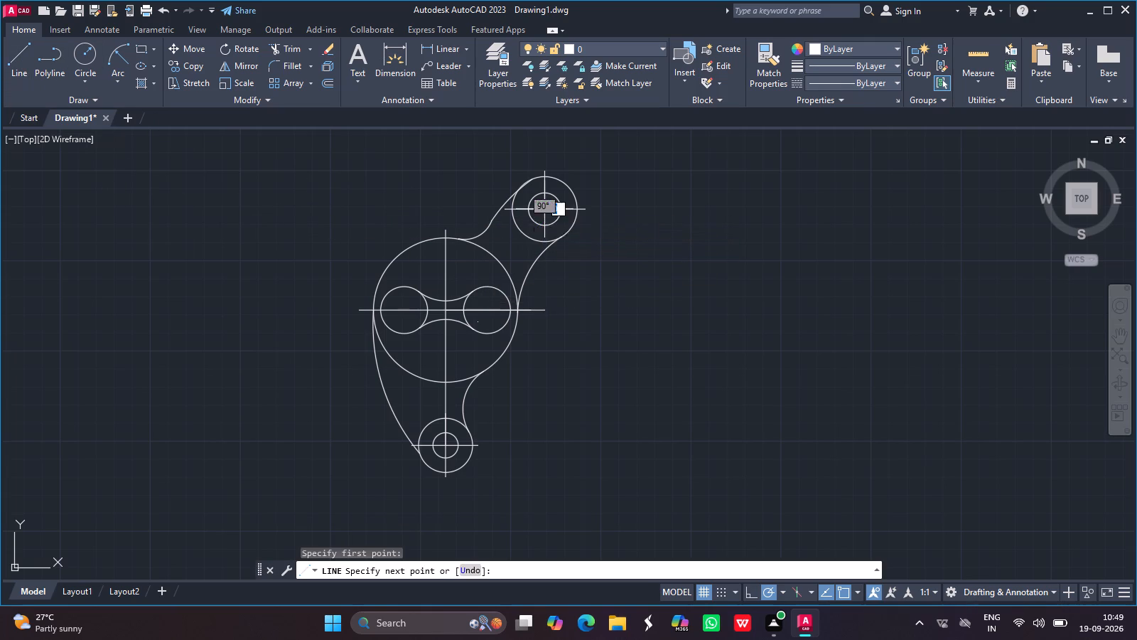
{"action": "left_click_drag", "start_coordinate": [545, 220], "coordinate": [542, 238]}
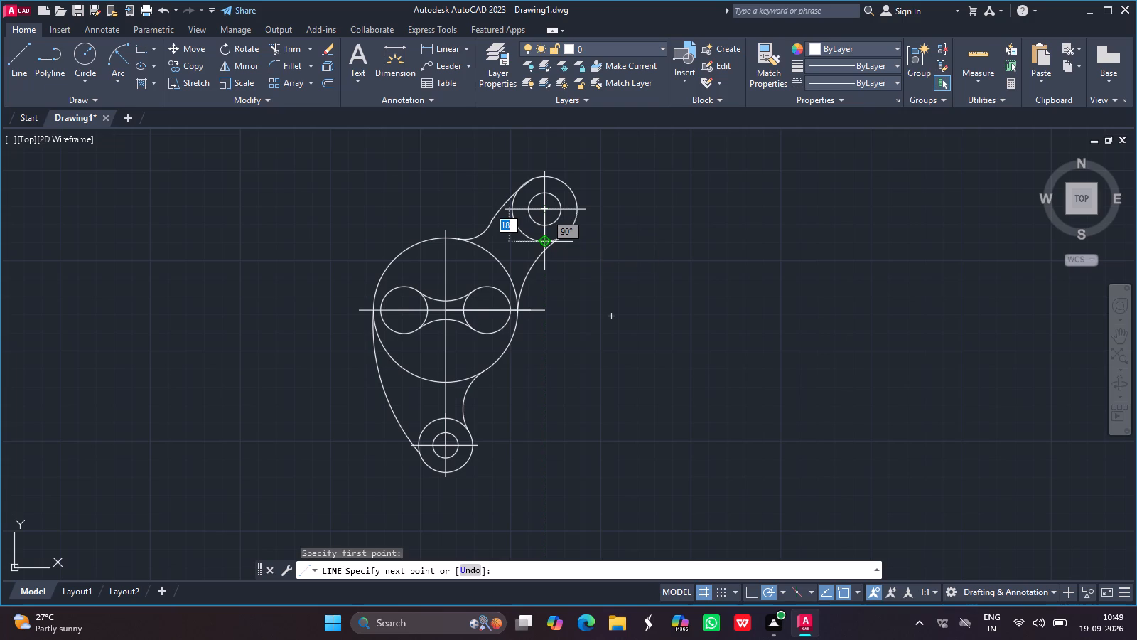
{"action": "left_click_drag", "start_coordinate": [542, 238], "coordinate": [544, 247]}
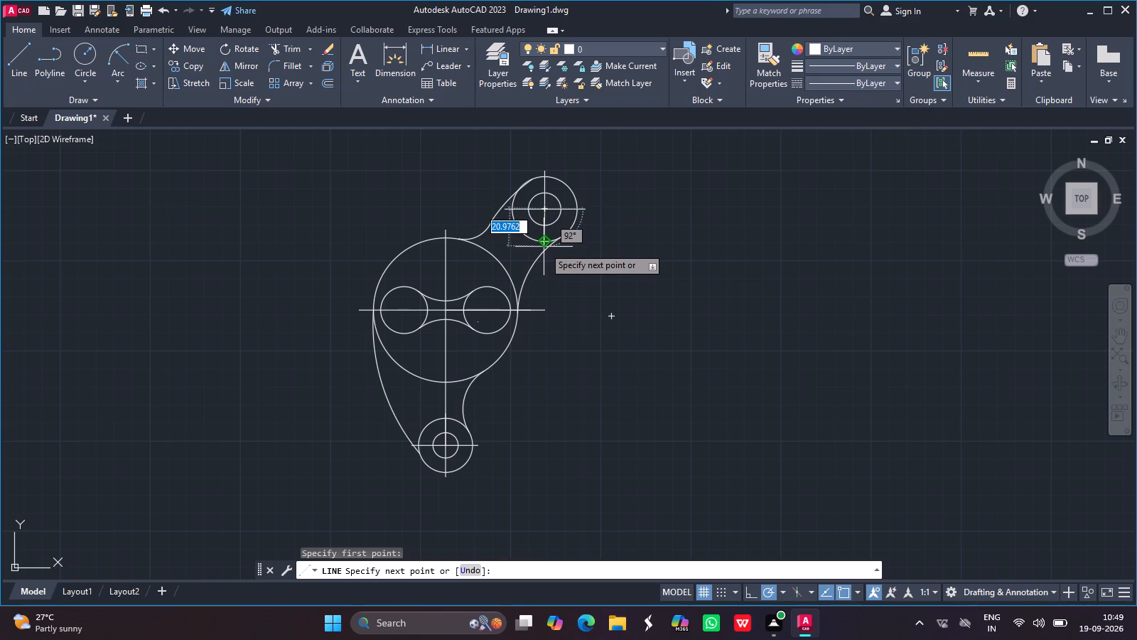
{"action": "left_click_drag", "start_coordinate": [544, 247], "coordinate": [543, 246]}
{"action": "left_click", "coordinate": [543, 246]}
{"action": "key", "text": "Return"}
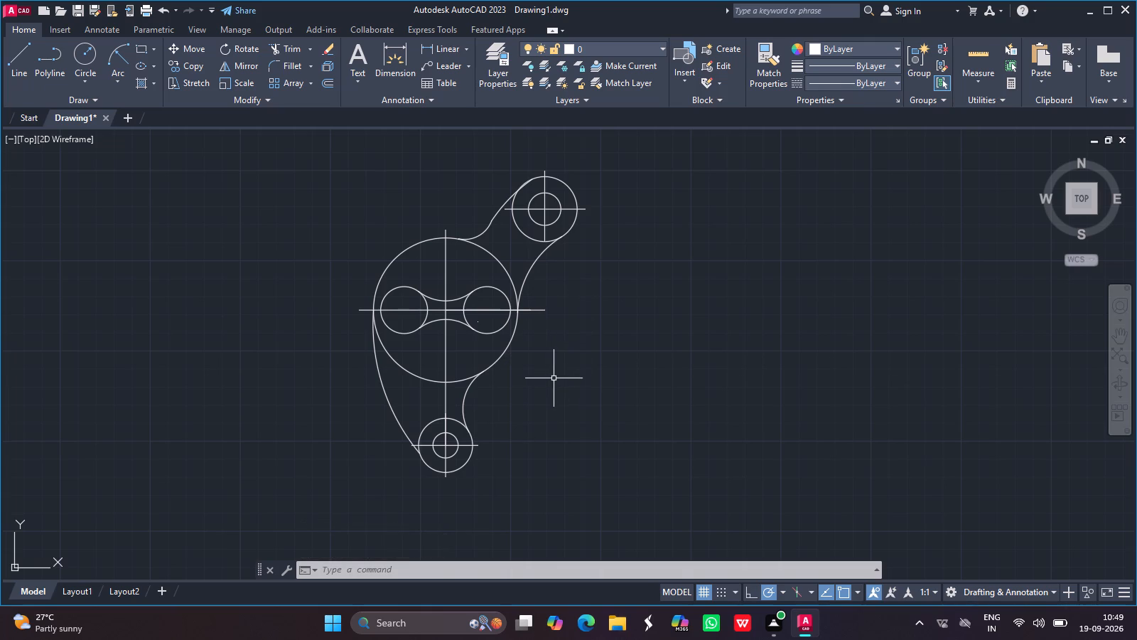
Hatch the four regions of the 80-diameter circle above and below the dumbbell-shaped slot with the ANSI31 pattern.
{"action": "left_click", "coordinate": [157, 81]}
{"action": "left_click", "coordinate": [155, 107]}
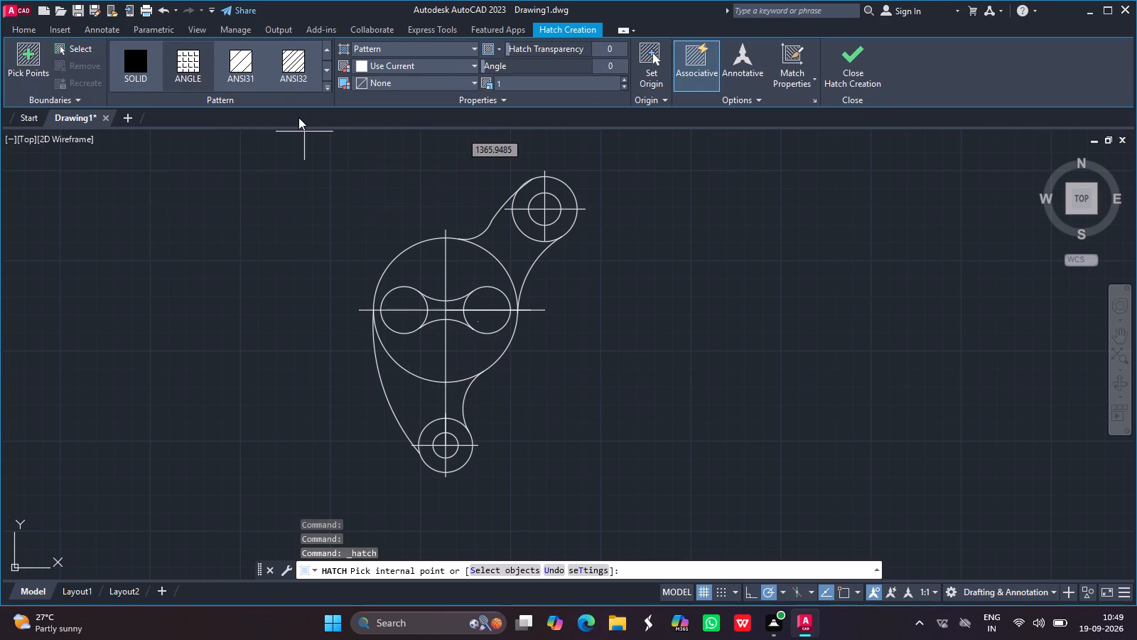
{"action": "left_click", "coordinate": [243, 68]}
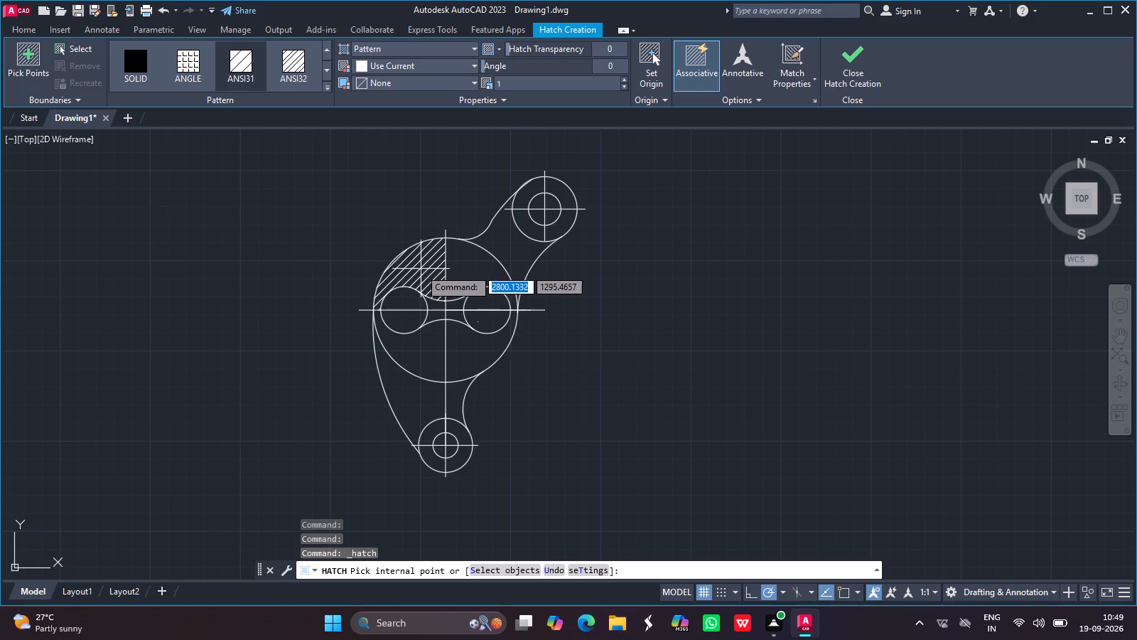
{"action": "left_click_drag", "start_coordinate": [419, 268], "coordinate": [465, 272]}
{"action": "left_click", "coordinate": [465, 272]}
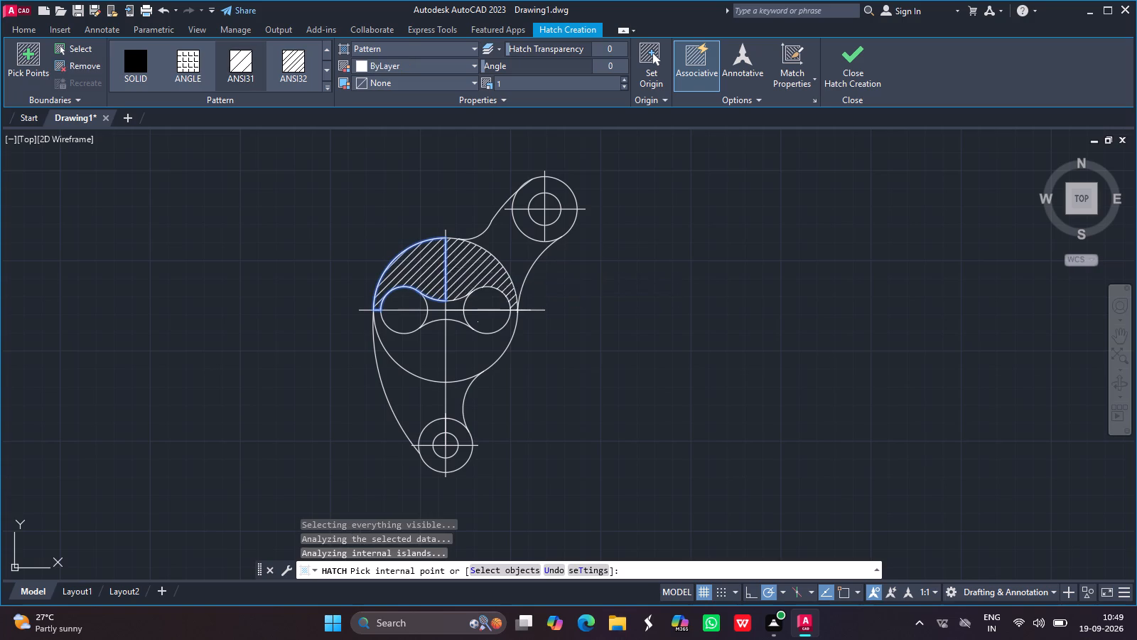
{"action": "left_click", "coordinate": [432, 341]}
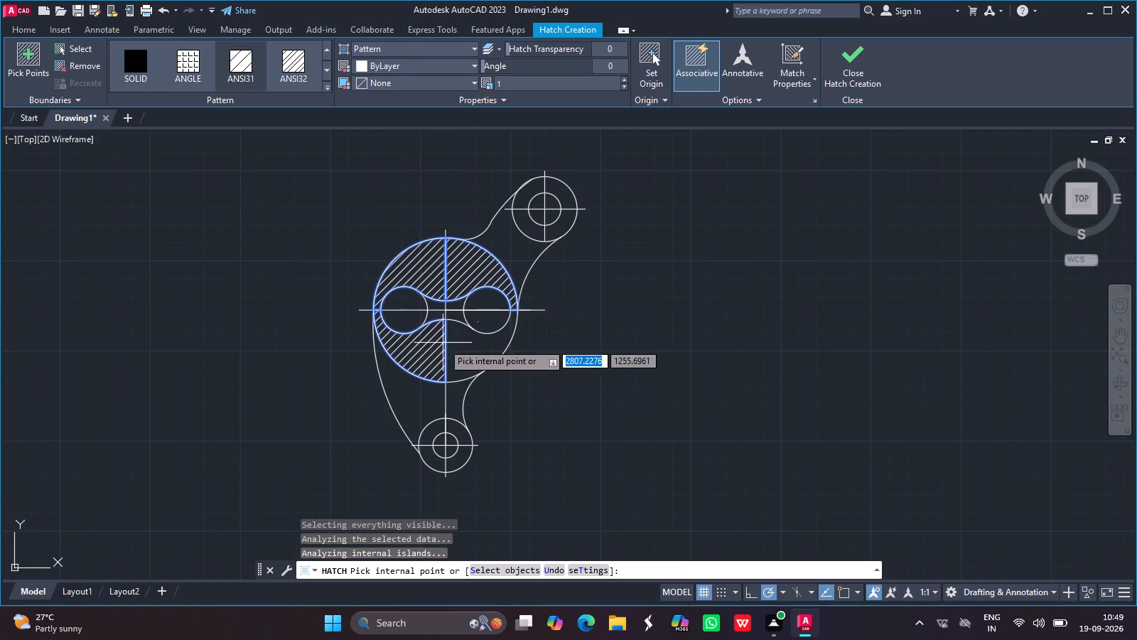
{"action": "left_click", "coordinate": [460, 347]}
{"action": "key", "text": "Return"}
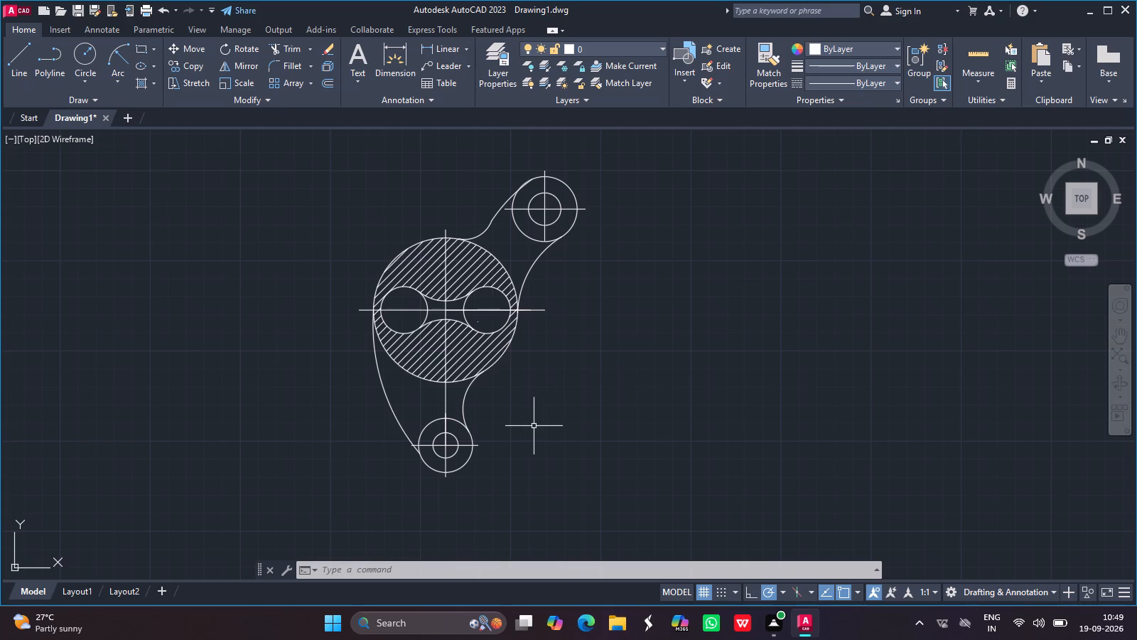
{"action": "left_click", "coordinate": [431, 43]}
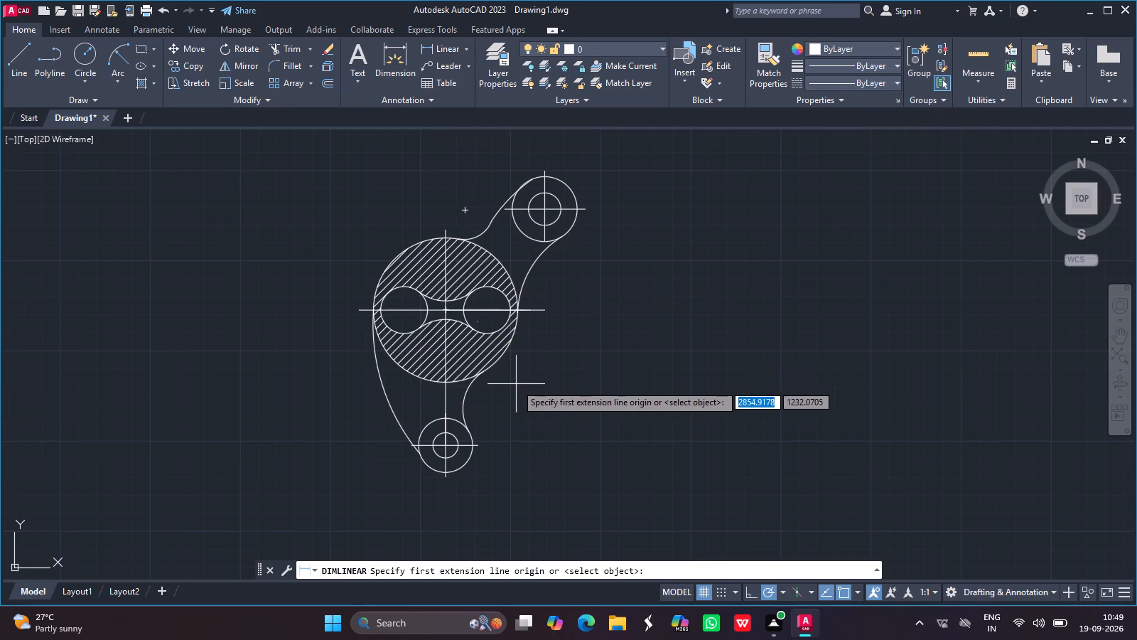
{"action": "key", "text": "Escape"}
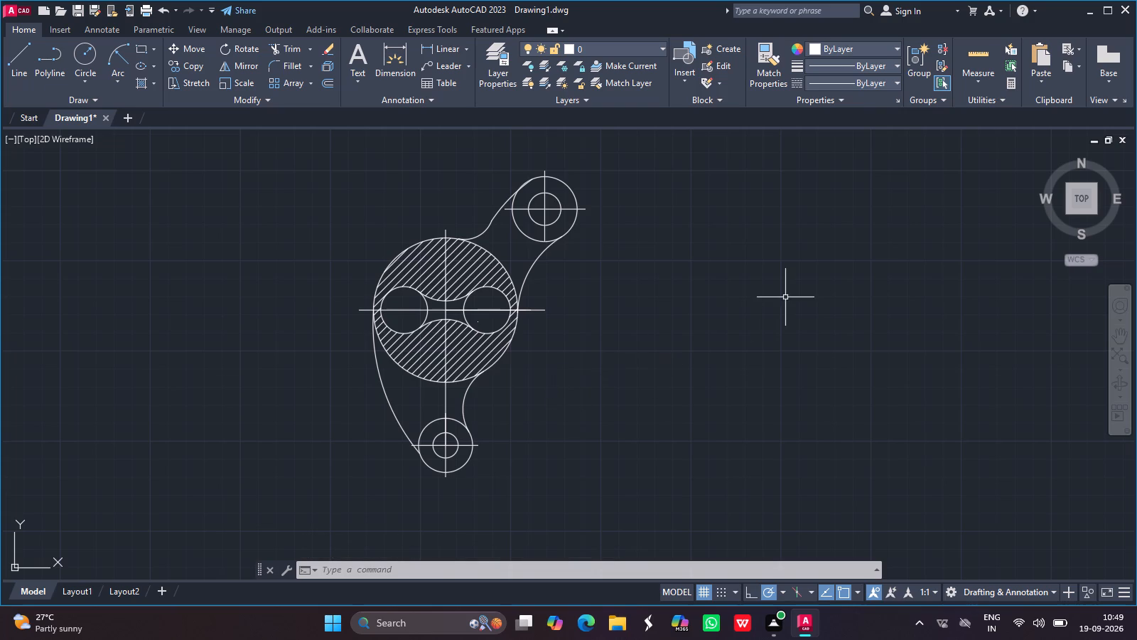
Load the CENTER linetype from acadiso.lin into the drawing.
{"action": "left_click", "coordinate": [898, 79]}
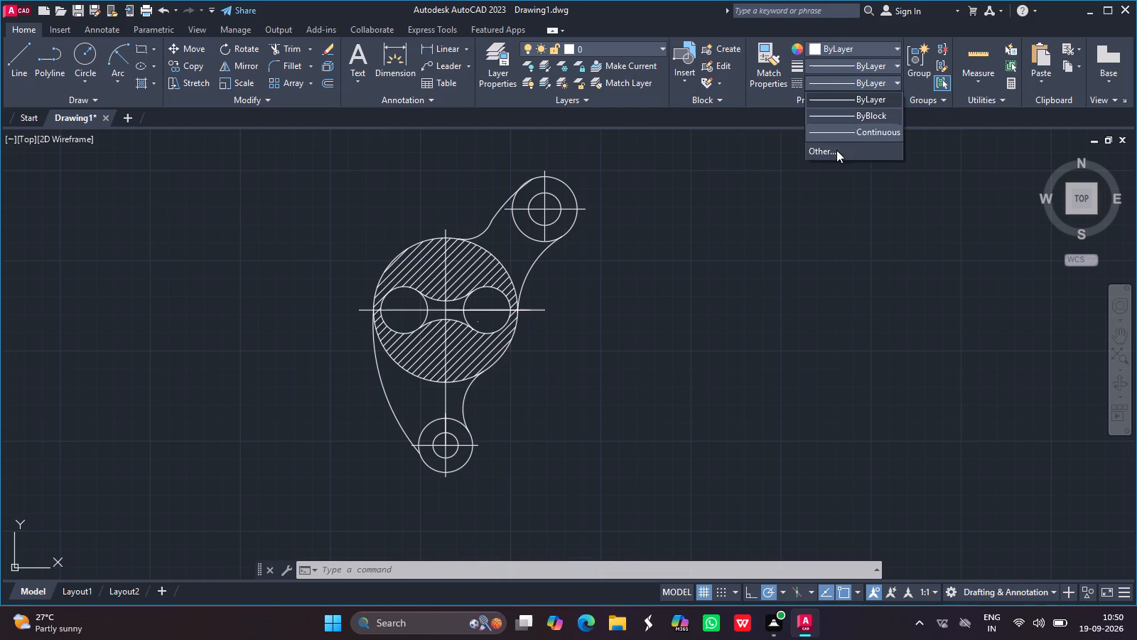
{"action": "left_click", "coordinate": [841, 146]}
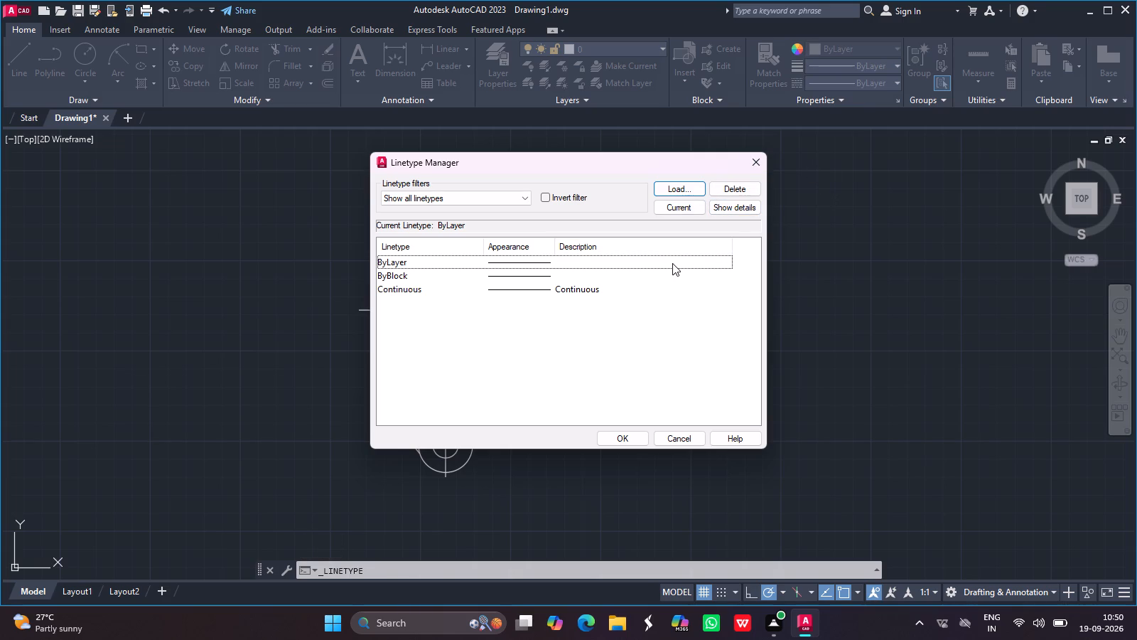
{"action": "left_click", "coordinate": [681, 188]}
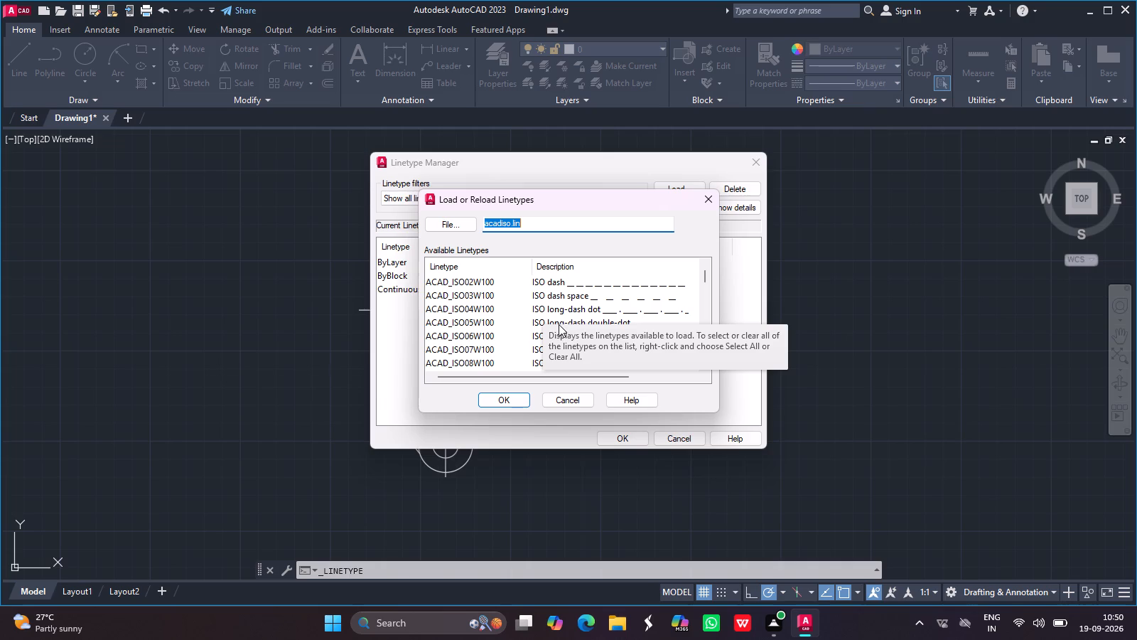
{"action": "scroll", "coordinate": [509, 286], "scroll_direction": "down", "scroll_amount": 2}
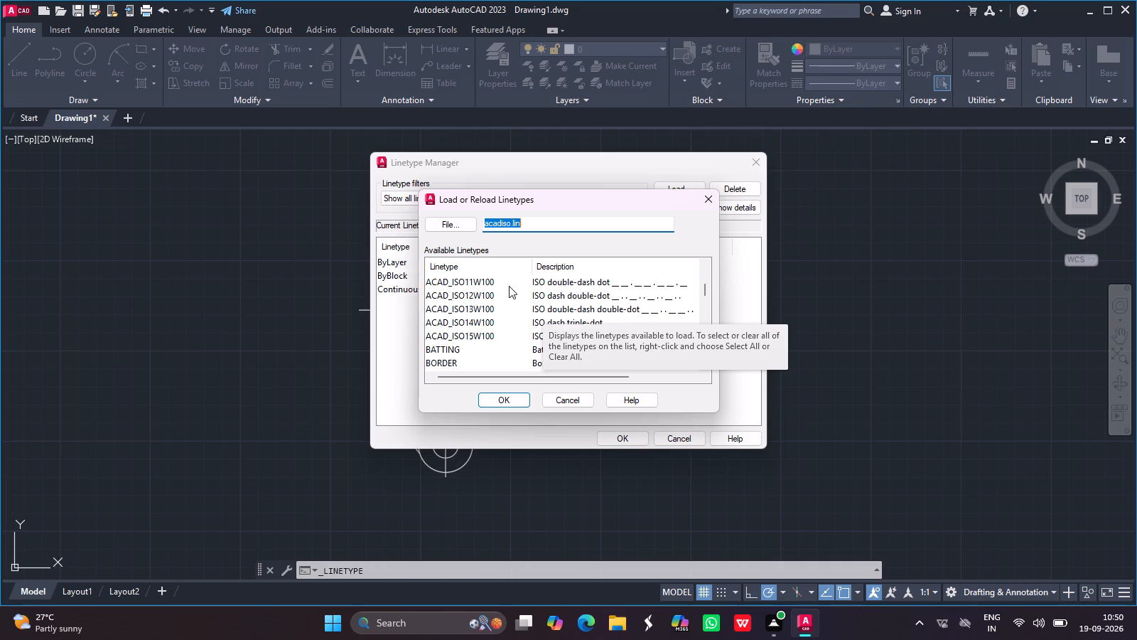
{"action": "scroll", "coordinate": [509, 286], "scroll_direction": "down", "scroll_amount": 2}
{"action": "left_click", "coordinate": [471, 363]}
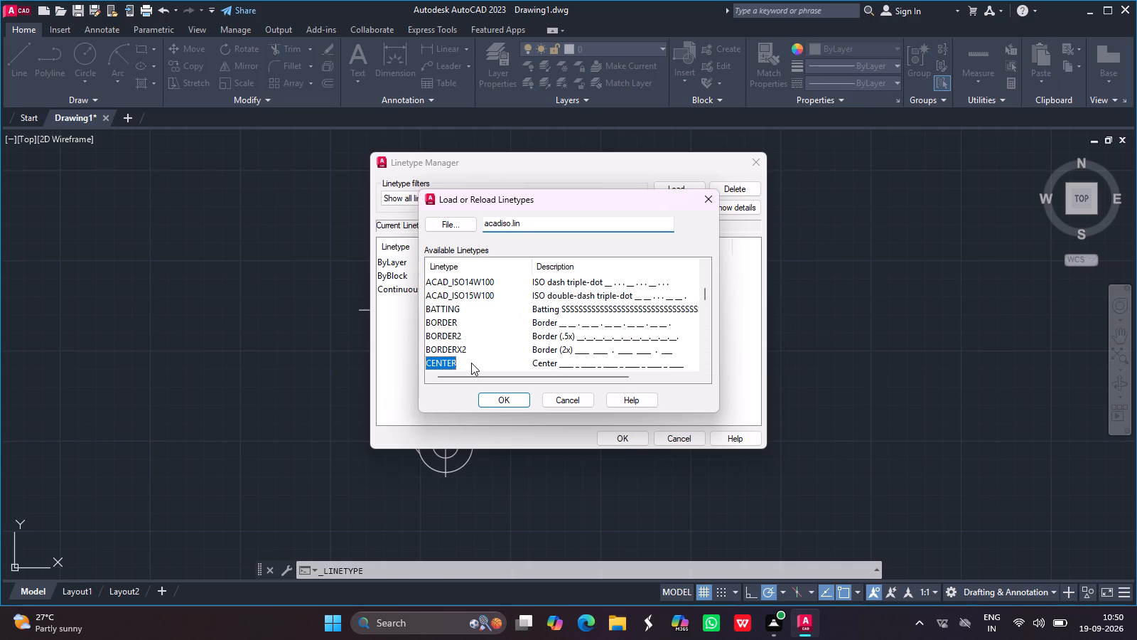
{"action": "left_click", "coordinate": [520, 401]}
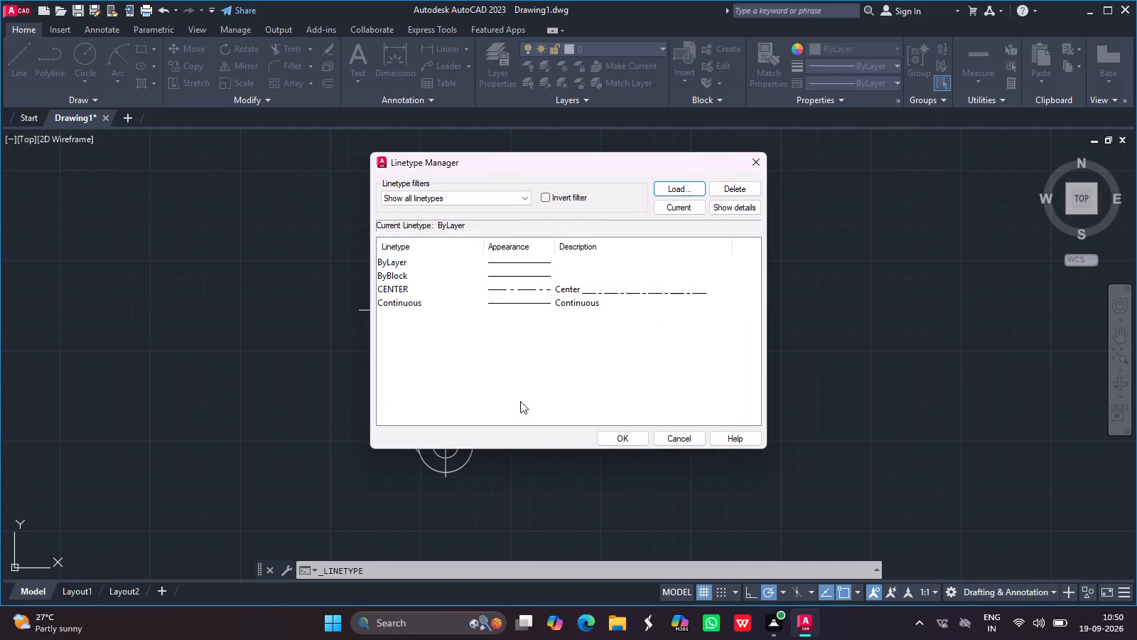
{"action": "left_click", "coordinate": [614, 441]}
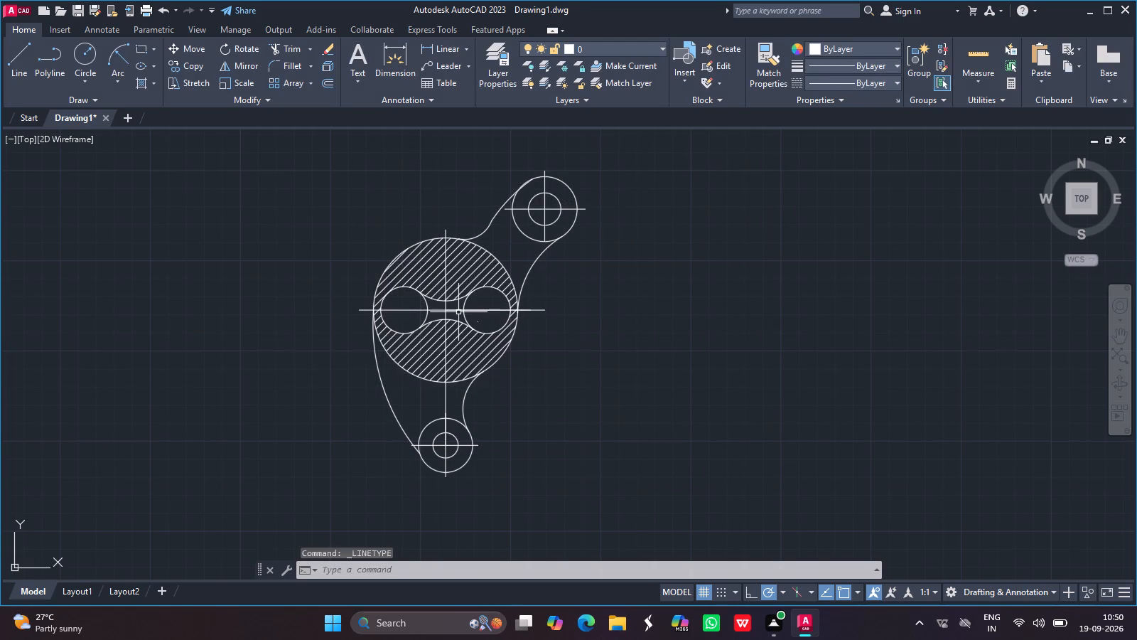
Apply the CENTER linetype to all horizontal and vertical centre lines of the 80-diameter body and the upper and lower circles.
{"action": "left_click_drag", "start_coordinate": [473, 309], "coordinate": [414, 307]}
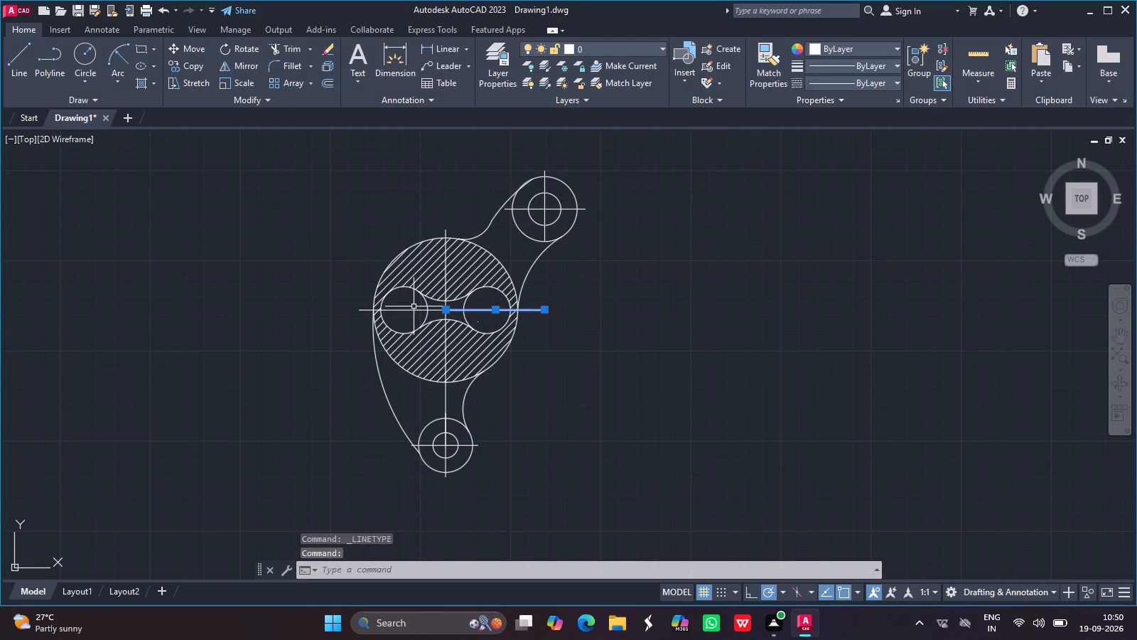
{"action": "left_click_drag", "start_coordinate": [414, 307], "coordinate": [414, 309]}
{"action": "left_click", "coordinate": [414, 309]}
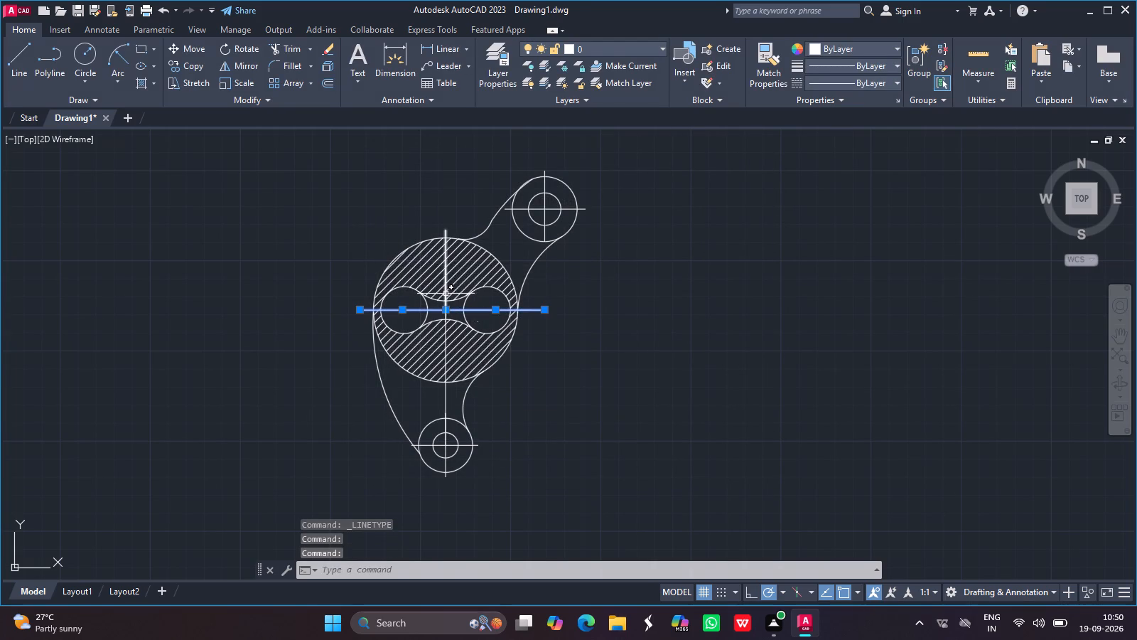
{"action": "left_click_drag", "start_coordinate": [446, 294], "coordinate": [446, 341]}
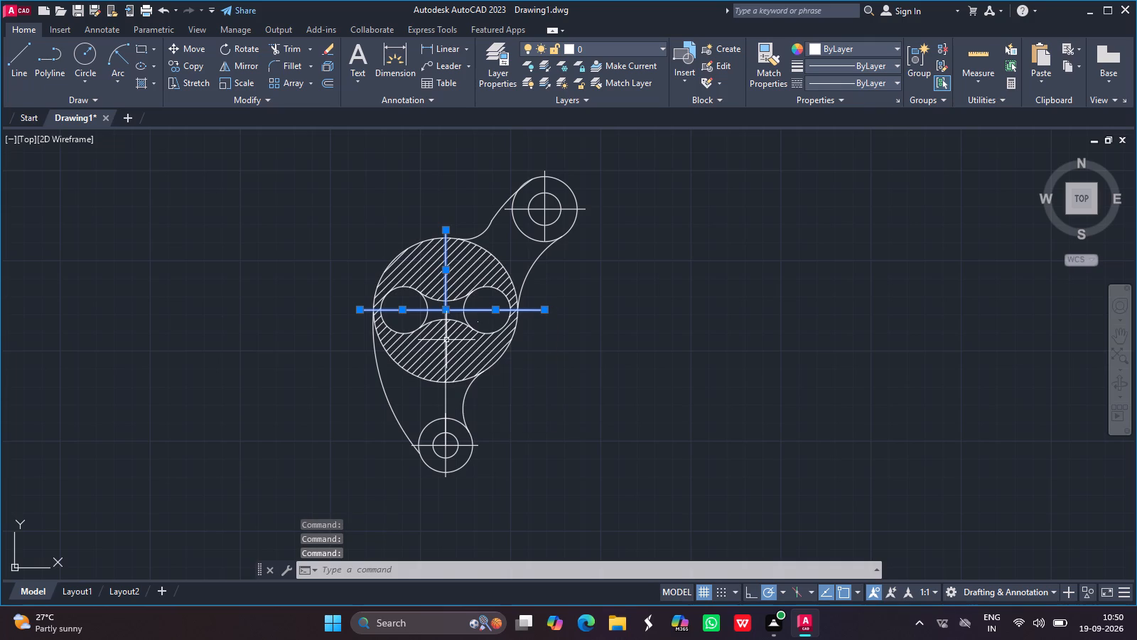
{"action": "left_click_drag", "start_coordinate": [446, 341], "coordinate": [446, 343]}
{"action": "left_click", "coordinate": [446, 343]}
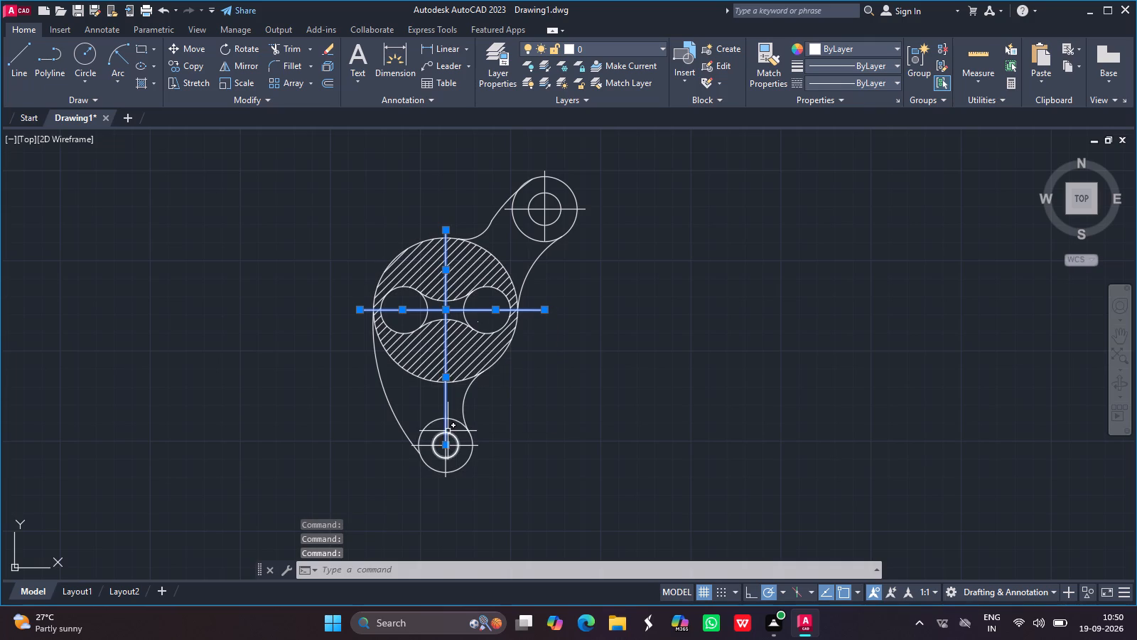
{"action": "left_click", "coordinate": [444, 433]}
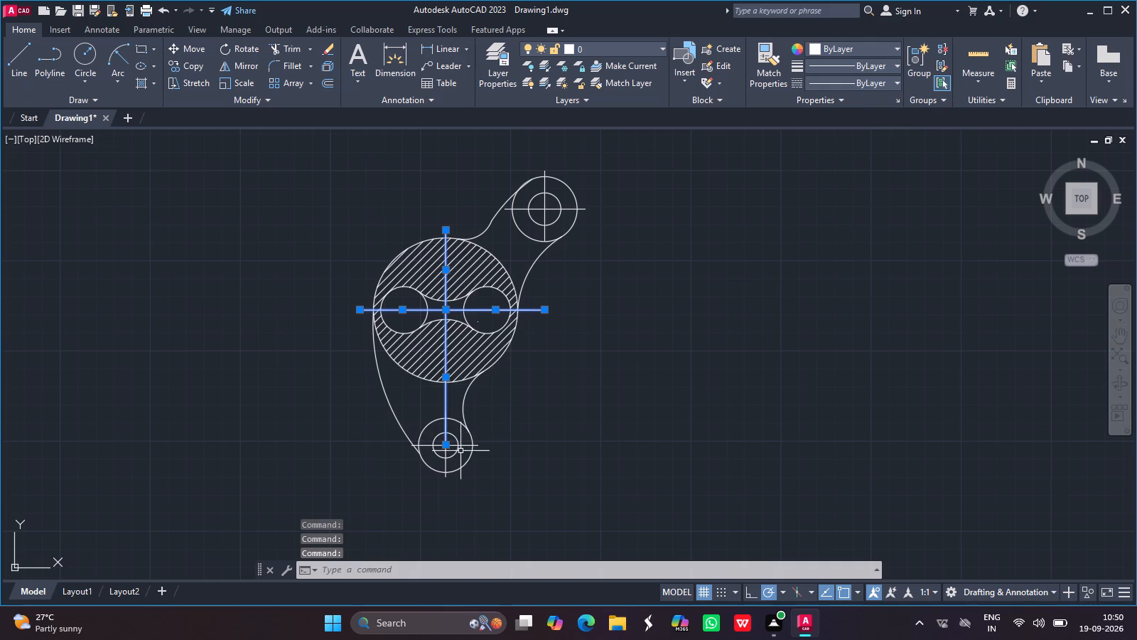
{"action": "left_click", "coordinate": [461, 447]}
{"action": "left_click_drag", "start_coordinate": [446, 460], "coordinate": [556, 180]}
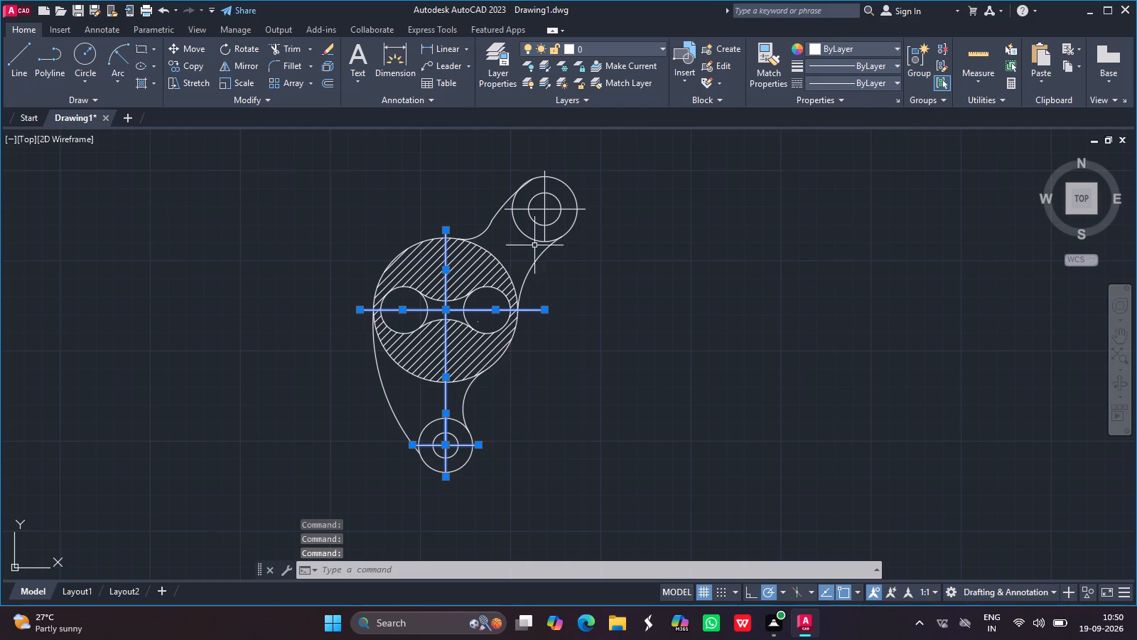
{"action": "left_click_drag", "start_coordinate": [556, 180], "coordinate": [556, 178]}
{"action": "left_click_drag", "start_coordinate": [544, 198], "coordinate": [544, 220]}
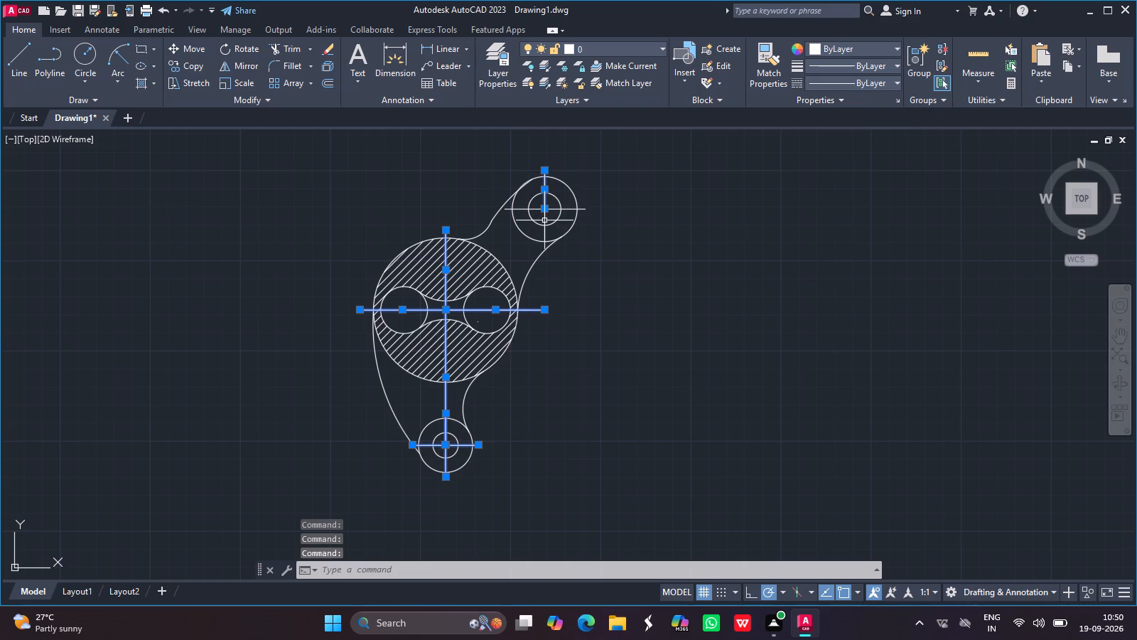
{"action": "left_click_drag", "start_coordinate": [544, 220], "coordinate": [544, 221]}
{"action": "left_click_drag", "start_coordinate": [544, 221], "coordinate": [561, 209]}
{"action": "left_click_drag", "start_coordinate": [561, 209], "coordinate": [526, 210]}
{"action": "left_click", "coordinate": [526, 210]}
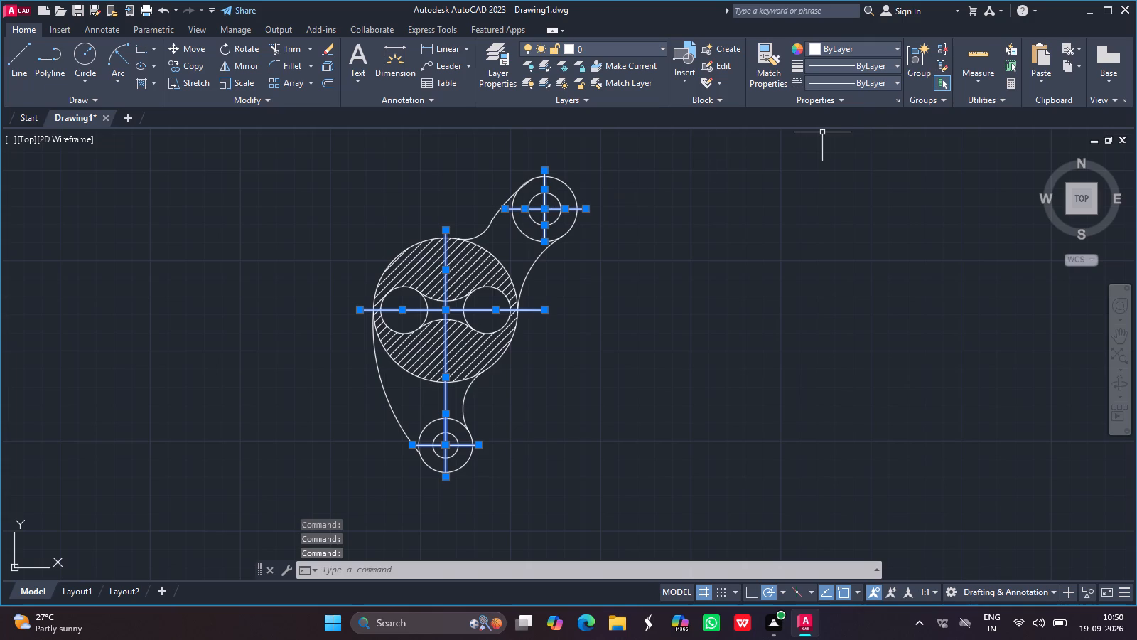
{"action": "left_click", "coordinate": [895, 80]}
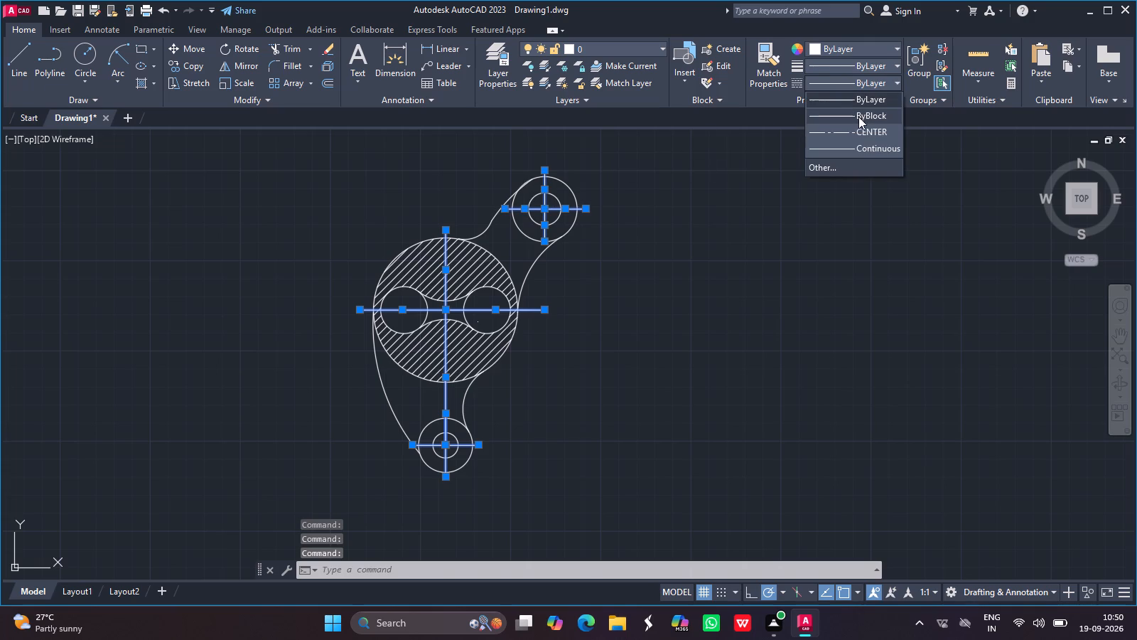
{"action": "left_click", "coordinate": [861, 129]}
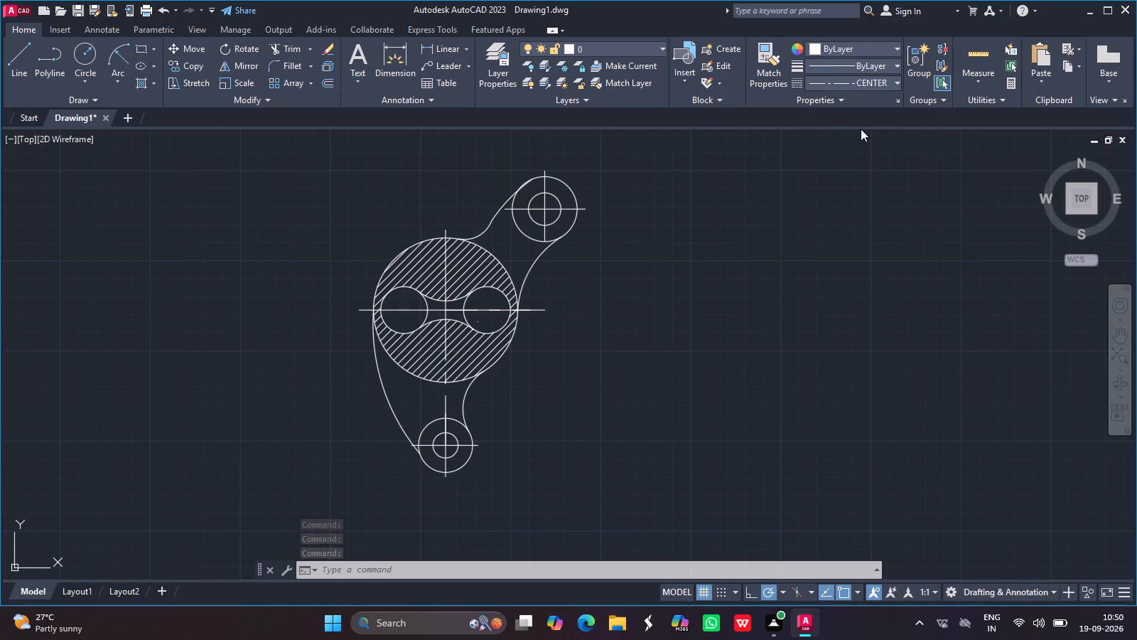
Set the linetype scale of the selected centre lines to 0.25 and clear the selection.
{"action": "right_click", "coordinate": [686, 159]}
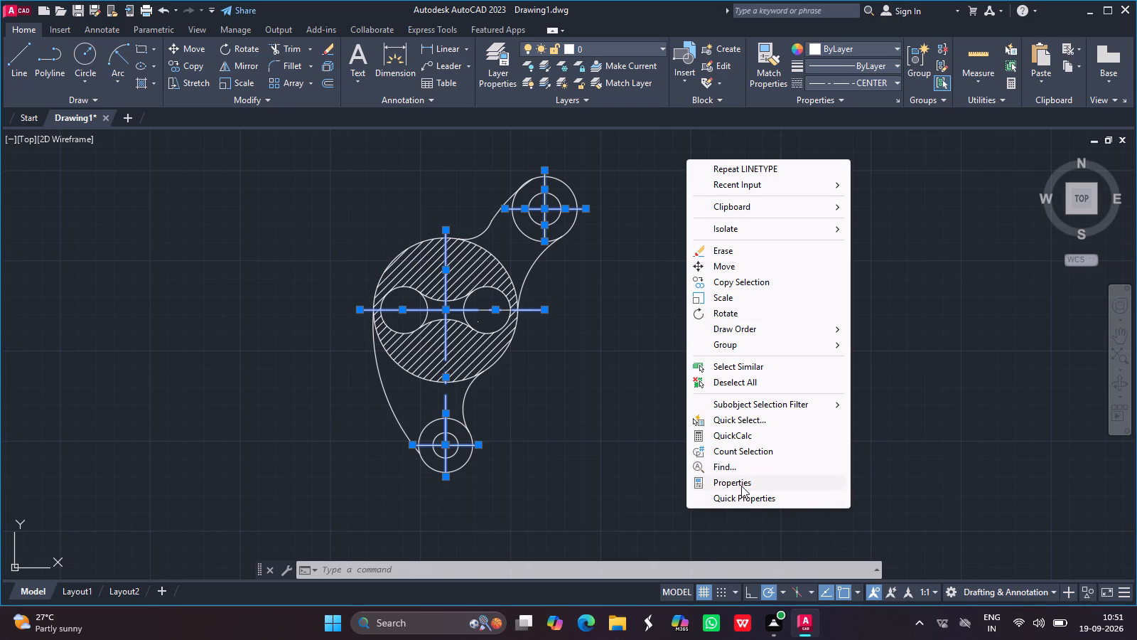
{"action": "left_click", "coordinate": [742, 484]}
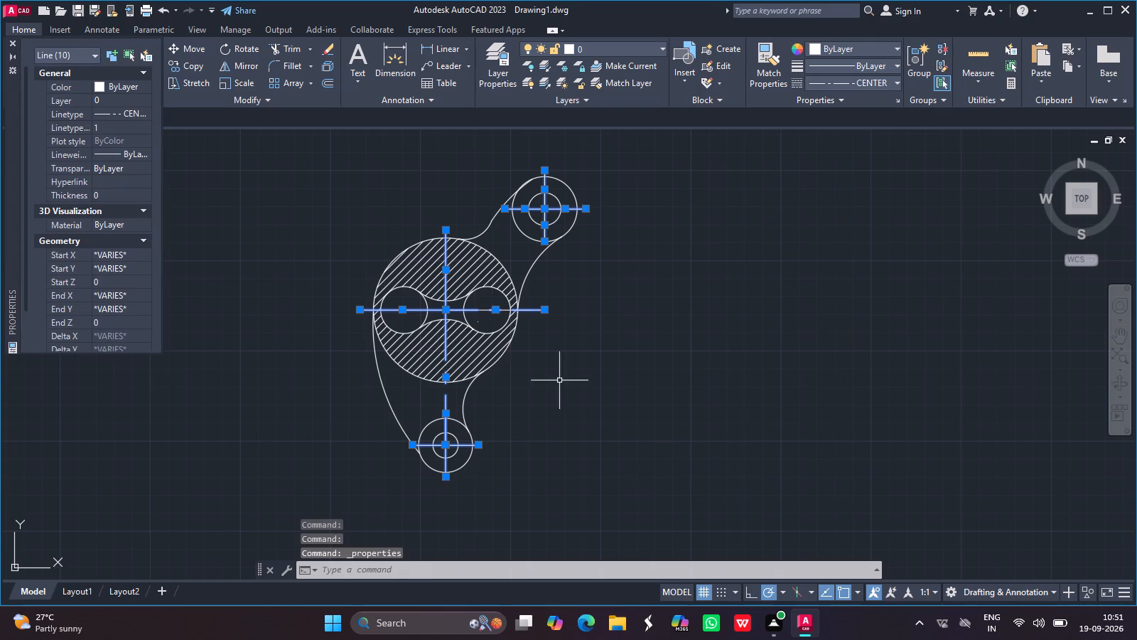
{"action": "left_click", "coordinate": [109, 129]}
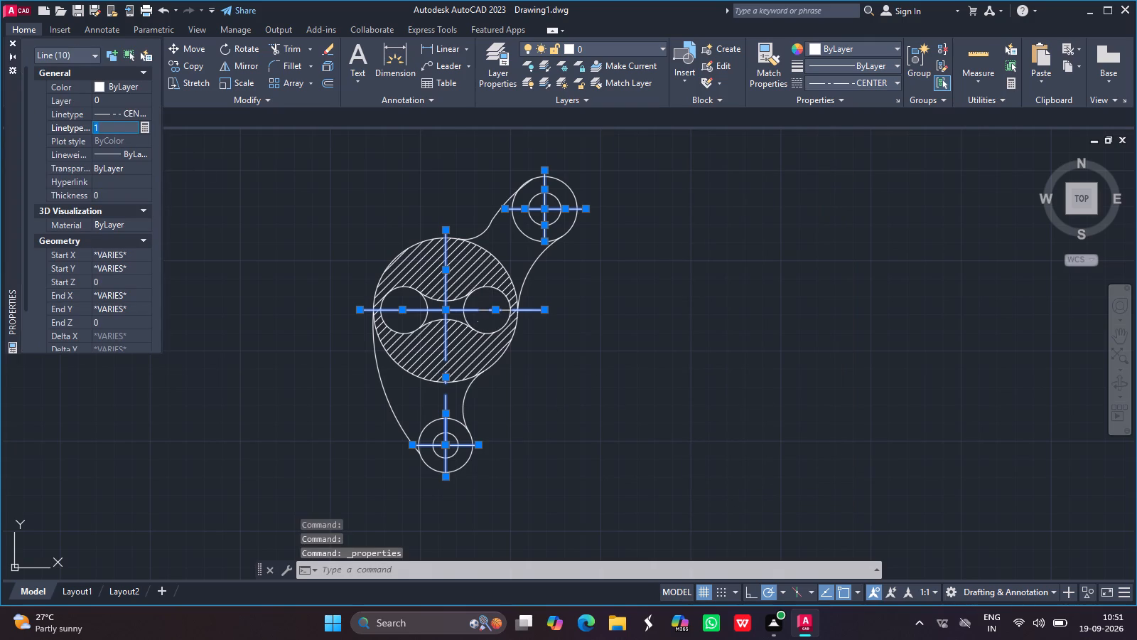
{"action": "key", "text": "BackSpace"}
{"action": "type", "text": "0.25"}
{"action": "key", "text": "Return"}
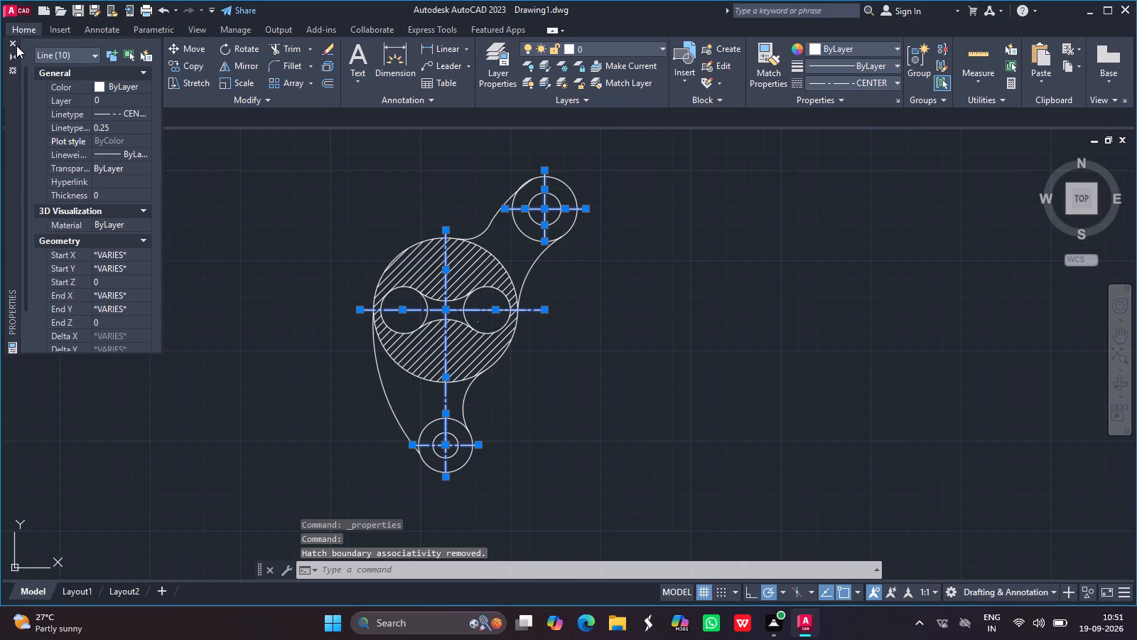
{"action": "left_click", "coordinate": [12, 41]}
{"action": "key", "text": "Escape"}
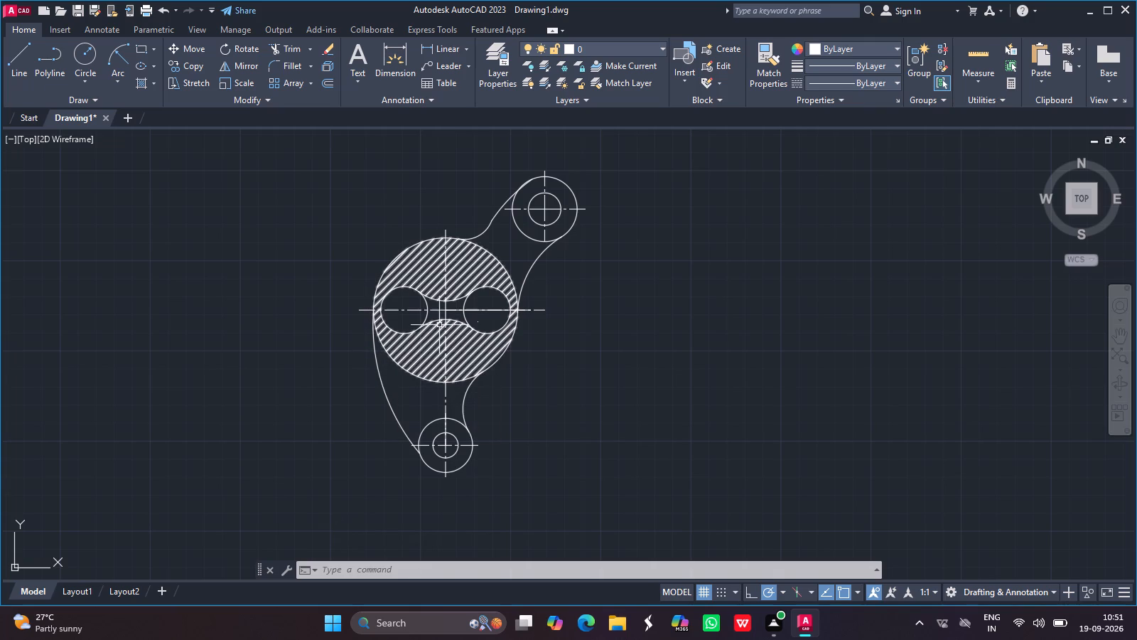
Add a vertical linear dimension from the 80-diameter circle's centre to the lower circles' centre, placed to the right of the part.
{"action": "left_click", "coordinate": [450, 48]}
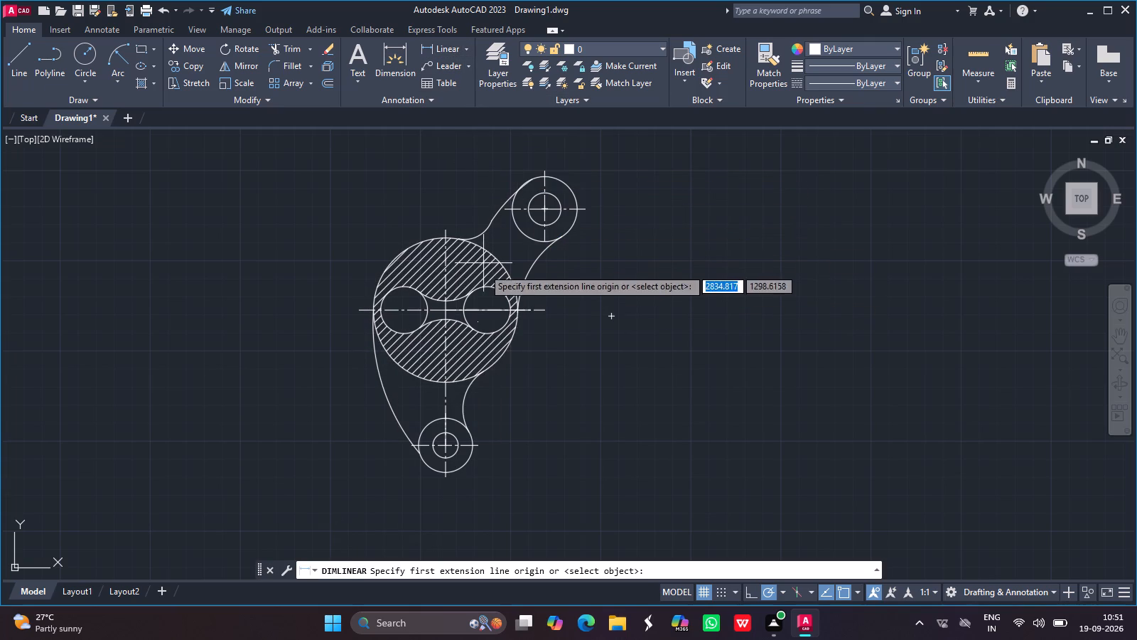
{"action": "left_click", "coordinate": [448, 309]}
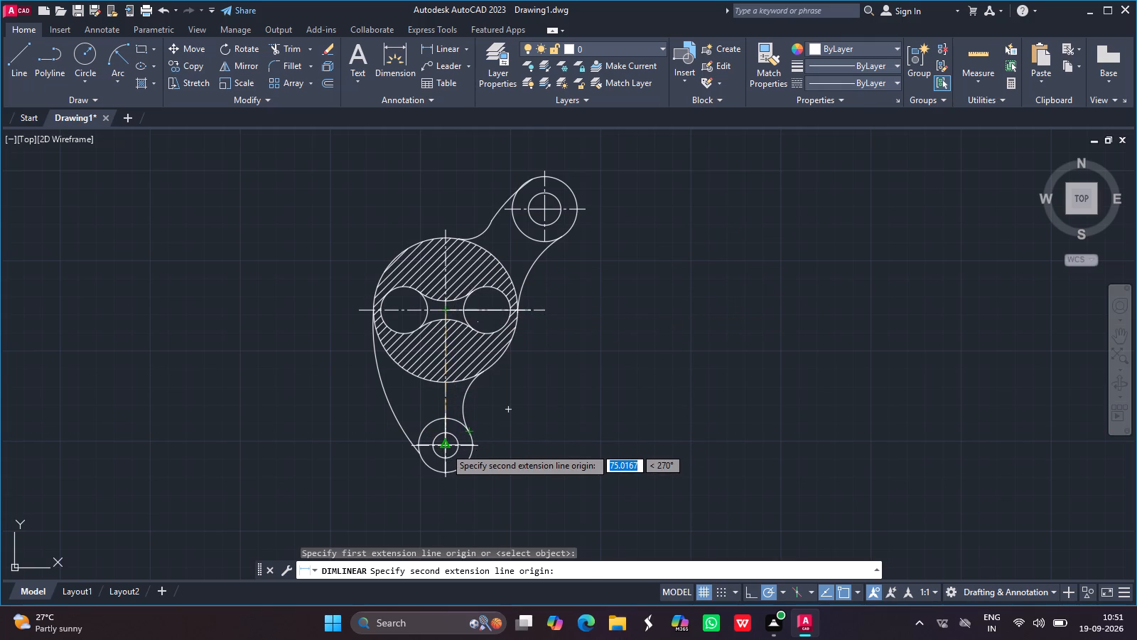
{"action": "left_click_drag", "start_coordinate": [445, 447], "coordinate": [559, 438]}
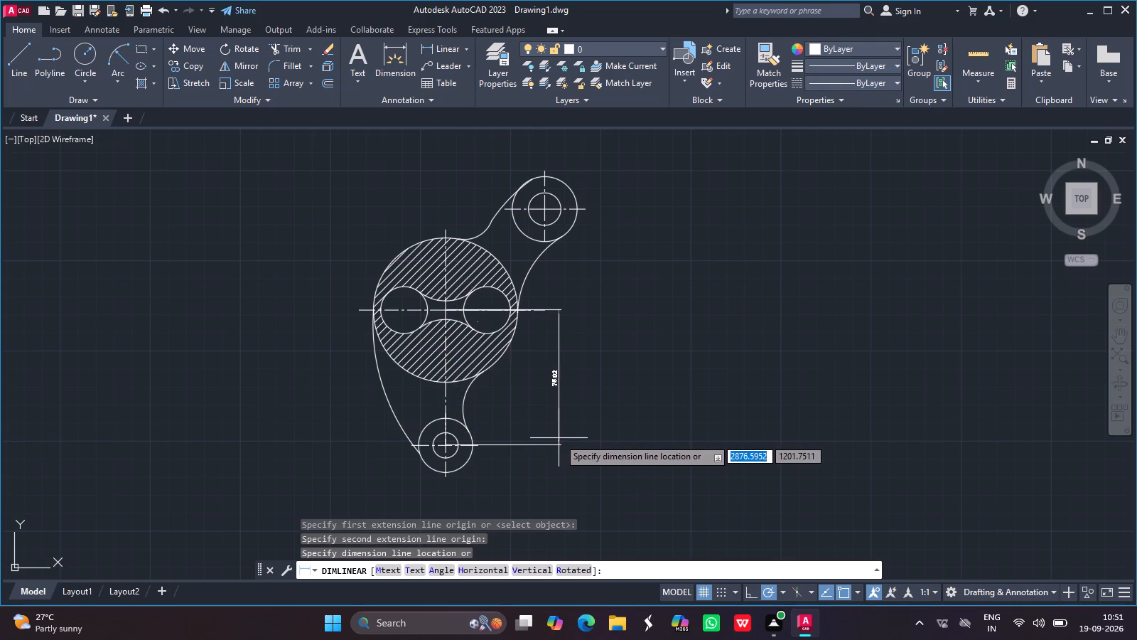
{"action": "left_click", "coordinate": [559, 438]}
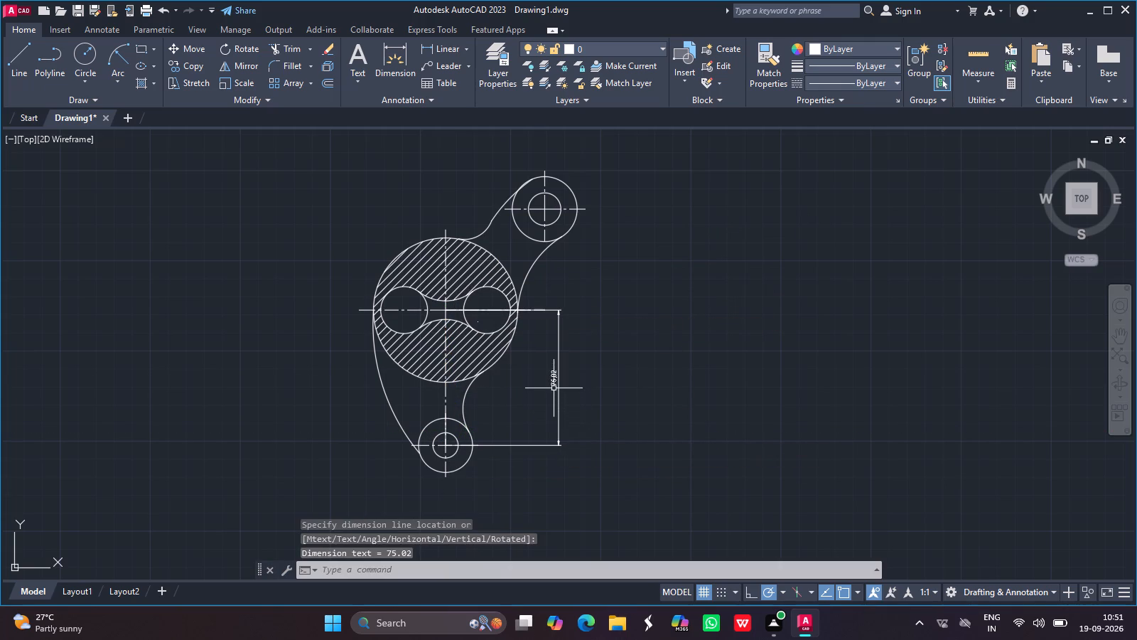
Delete the vertical dimension between the 80-diameter circle's centre and the lower circles' centre.
{"action": "left_click", "coordinate": [555, 382]}
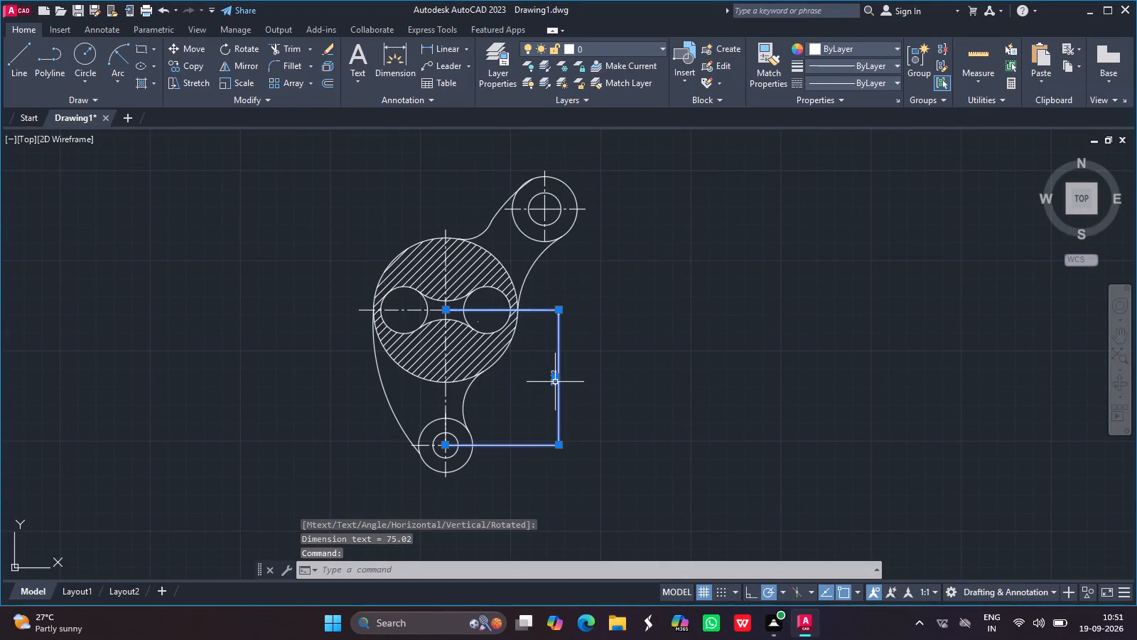
{"action": "key", "text": "Delete"}
Add a new vertical linear dimension from the 80-diameter circle's centre to the lower circles' centre, placed to the right of the part.
{"action": "scroll", "coordinate": [481, 366], "scroll_direction": "up", "scroll_amount": 2, "text": "ctrl"}
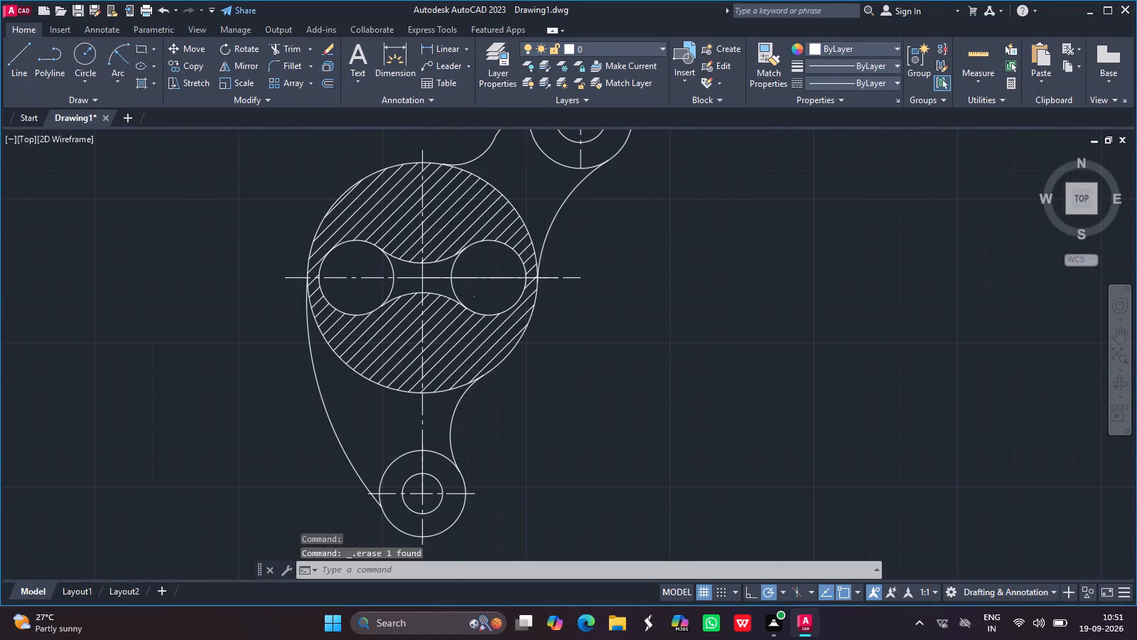
{"action": "left_click", "coordinate": [1124, 334]}
{"action": "left_click_drag", "start_coordinate": [757, 318], "coordinate": [759, 267]}
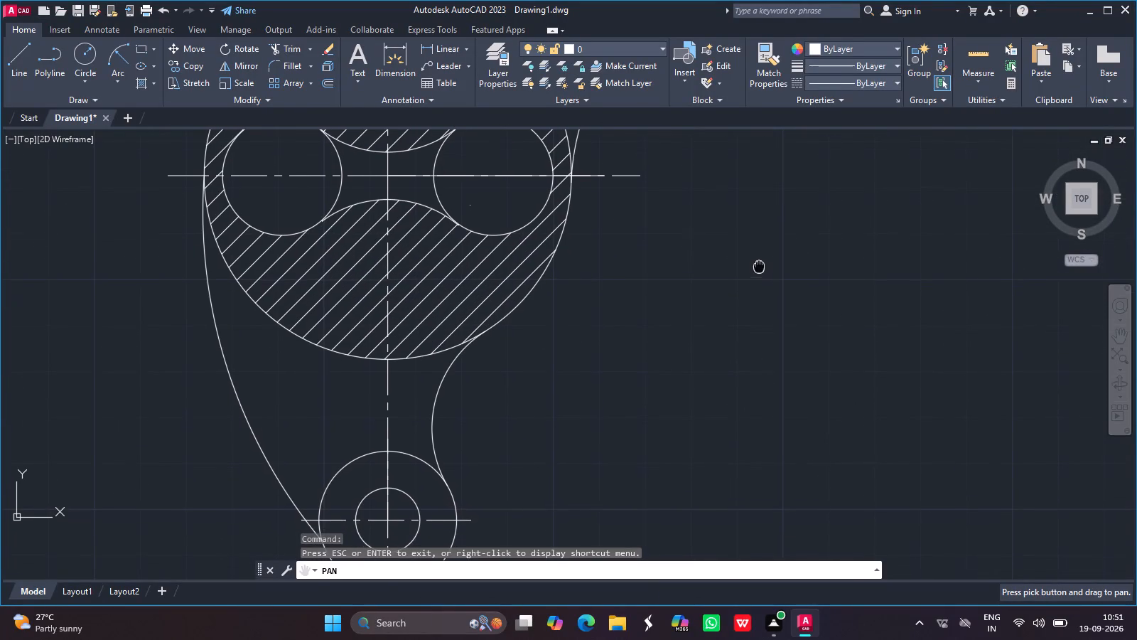
{"action": "left_click_drag", "start_coordinate": [759, 267], "coordinate": [758, 266]}
{"action": "key", "text": "Escape"}
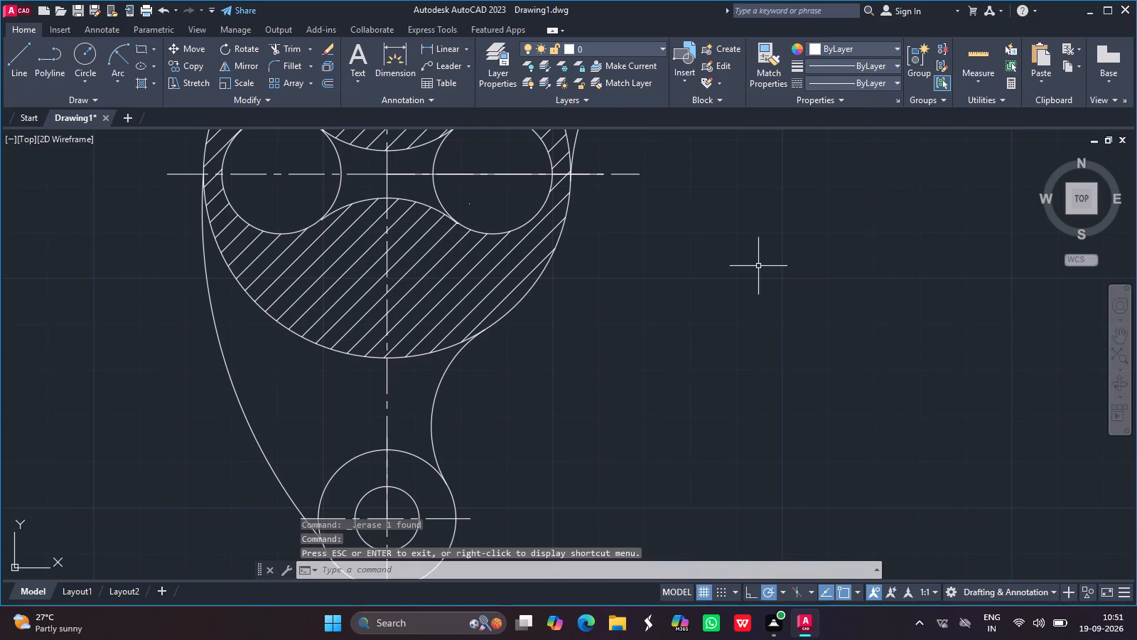
{"action": "left_click", "coordinate": [431, 42]}
{"action": "left_click_drag", "start_coordinate": [389, 177], "coordinate": [378, 328]}
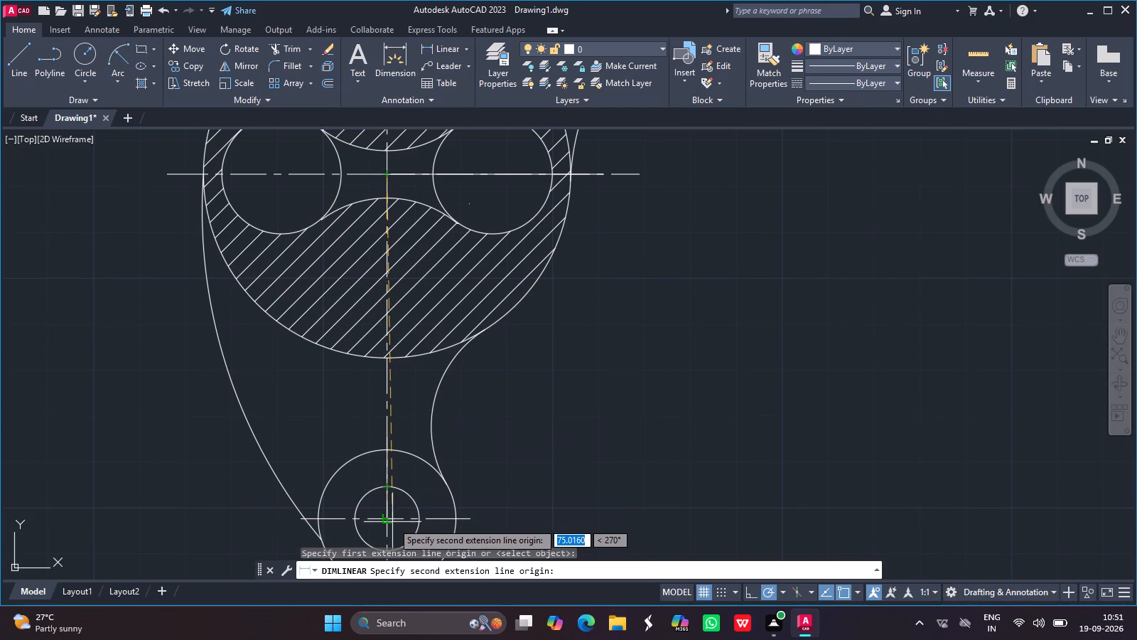
{"action": "left_click_drag", "start_coordinate": [387, 523], "coordinate": [541, 514]}
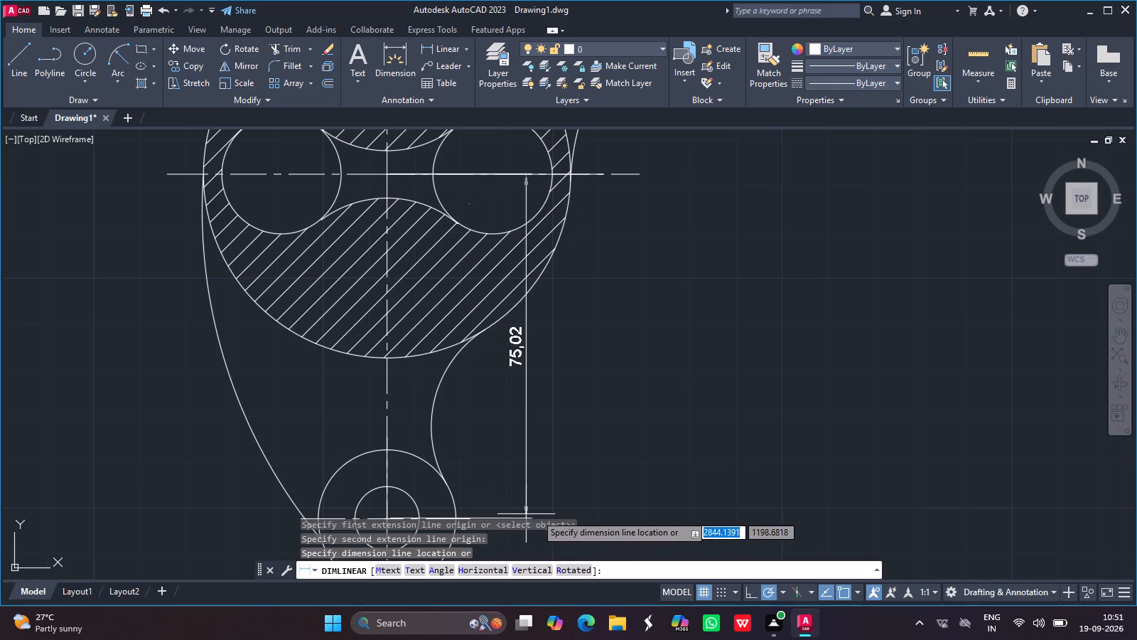
{"action": "left_click_drag", "start_coordinate": [541, 514], "coordinate": [564, 518]}
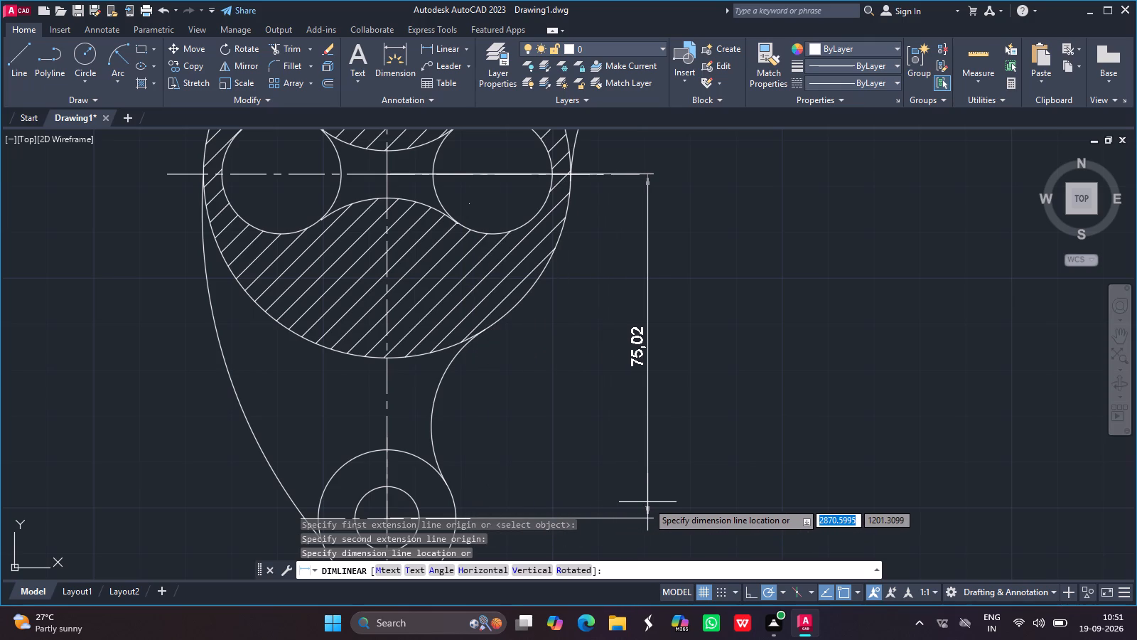
{"action": "left_click", "coordinate": [647, 502]}
Override the text of the vertical dimension beside the lower part with 75.
{"action": "double_click", "coordinate": [637, 347]}
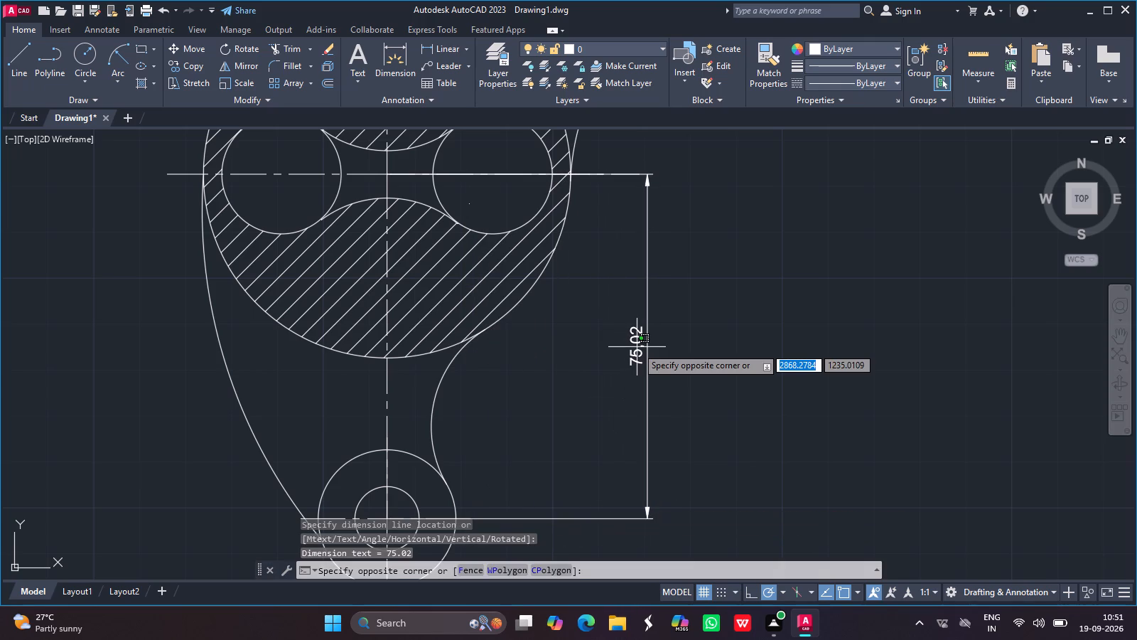
{"action": "double_click", "coordinate": [630, 346]}
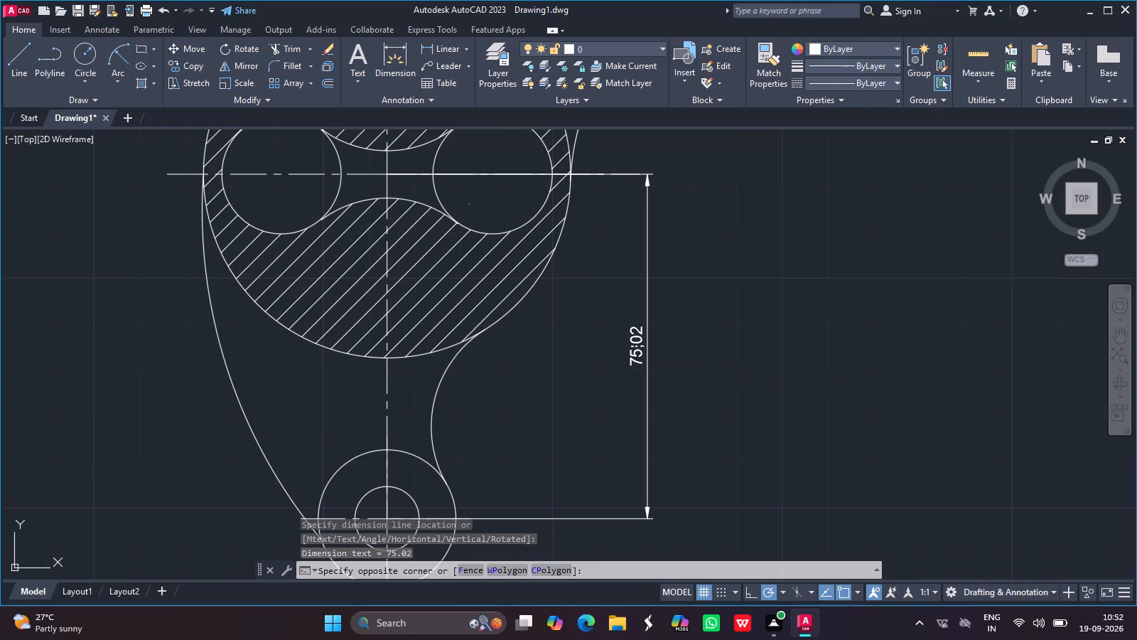
{"action": "double_click", "coordinate": [635, 341]}
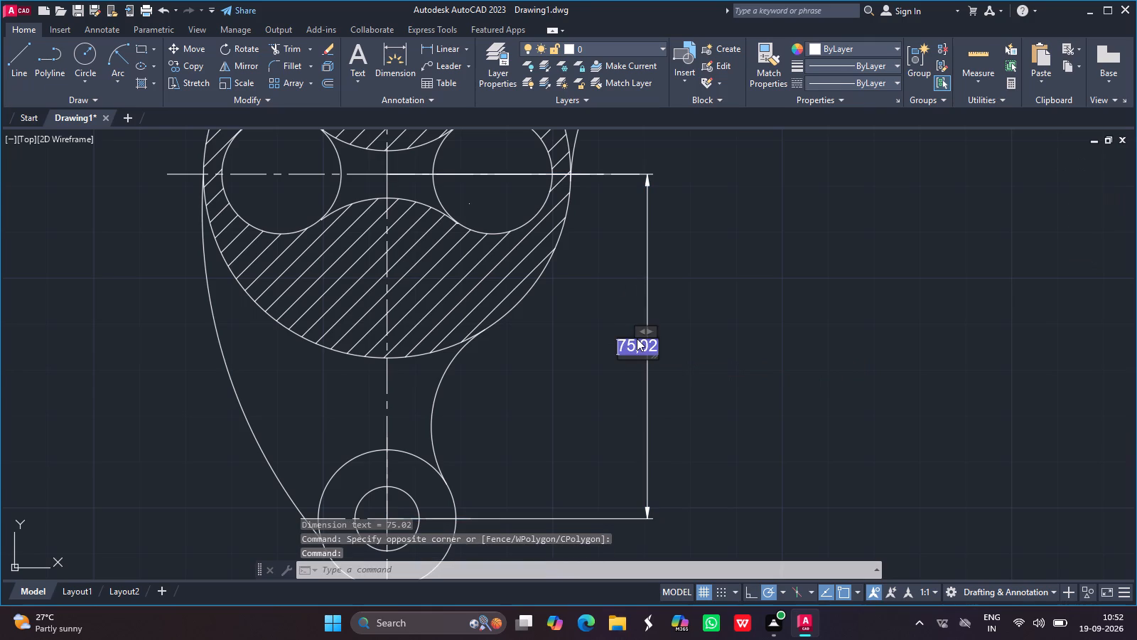
{"action": "key", "text": "Right"}
{"action": "key", "text": "BackSpace"}
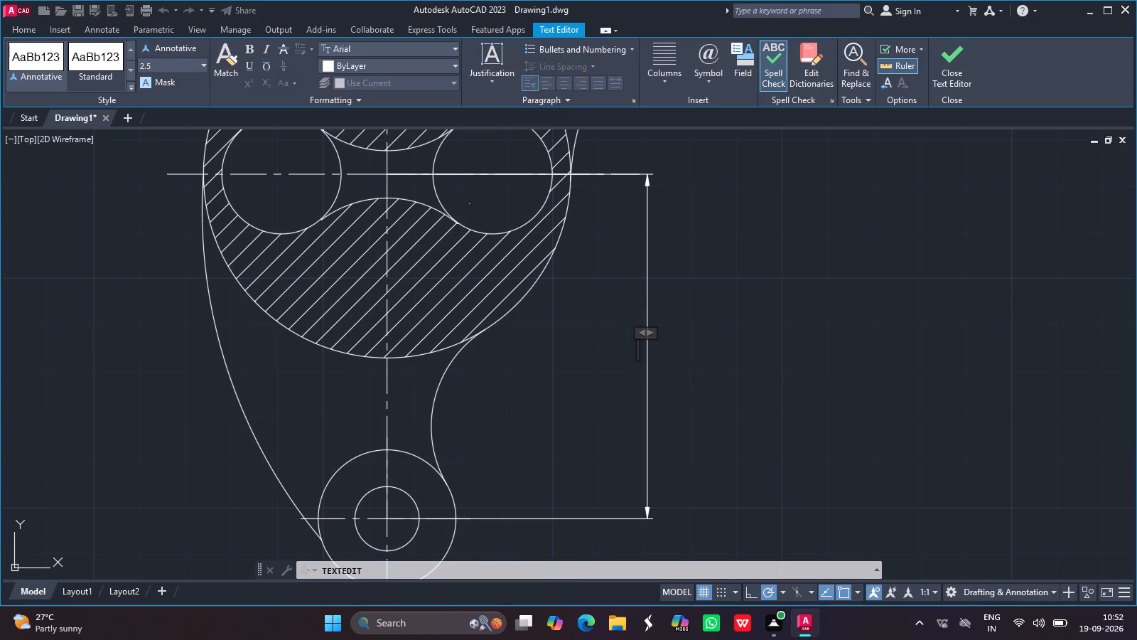
{"action": "type", "text": "75"}
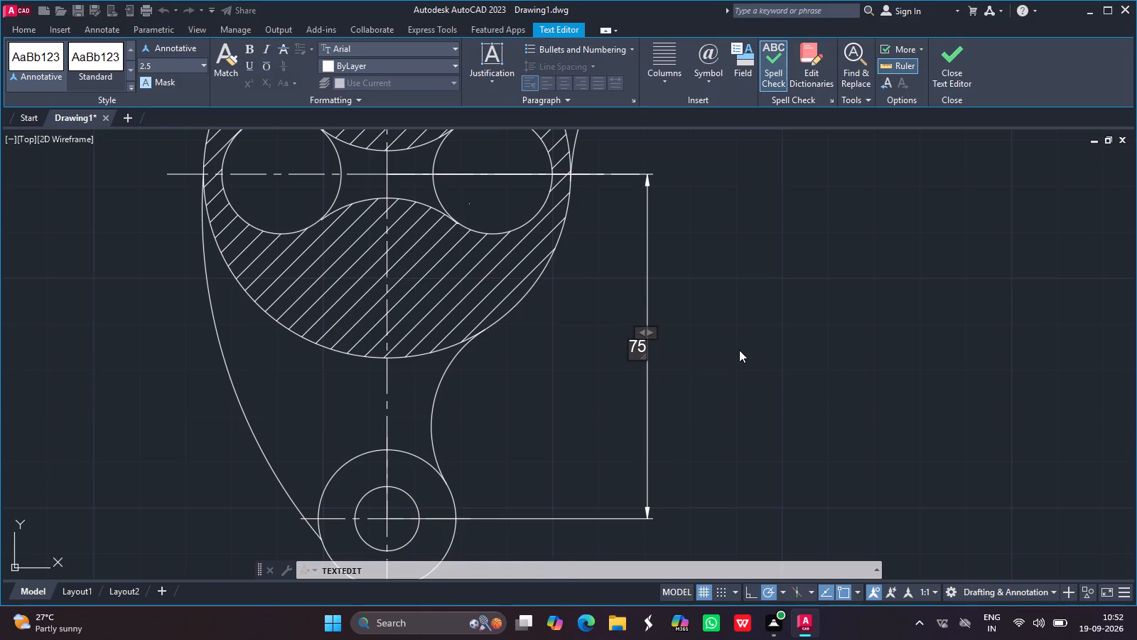
{"action": "left_click", "coordinate": [739, 350]}
{"action": "scroll", "coordinate": [514, 322], "scroll_direction": "down", "scroll_amount": 2, "text": "ctrl"}
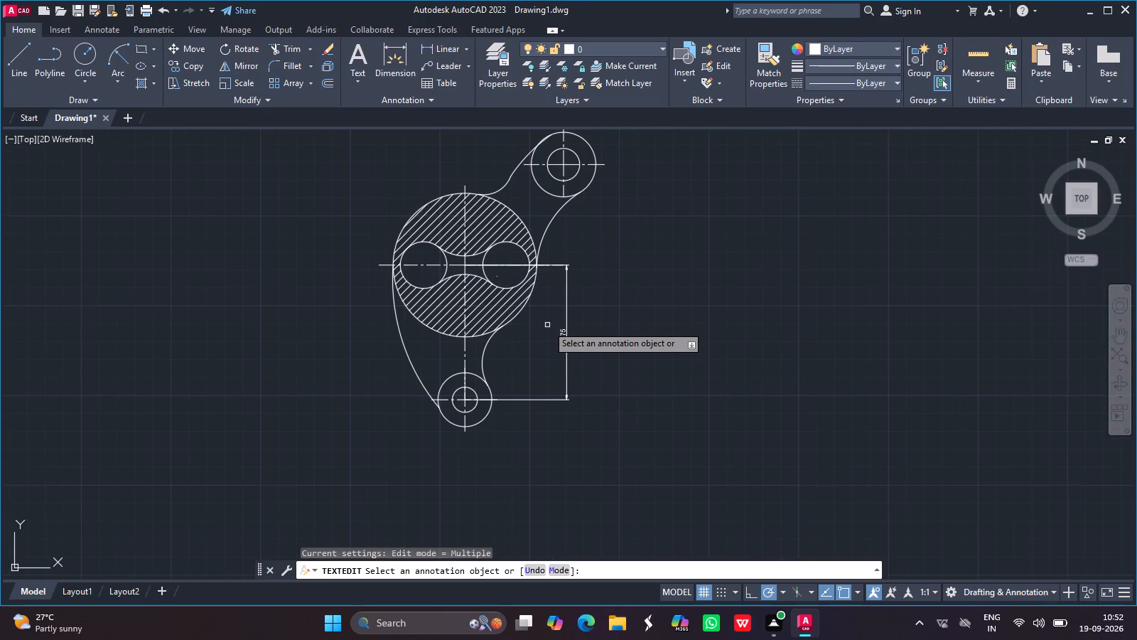
{"action": "key", "text": "Escape"}
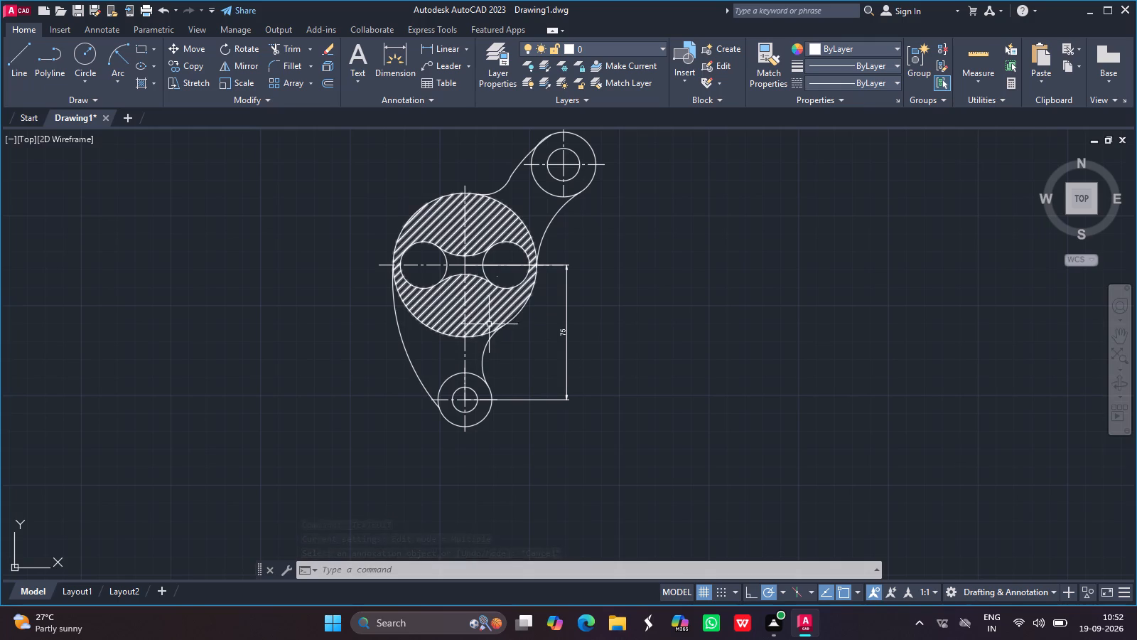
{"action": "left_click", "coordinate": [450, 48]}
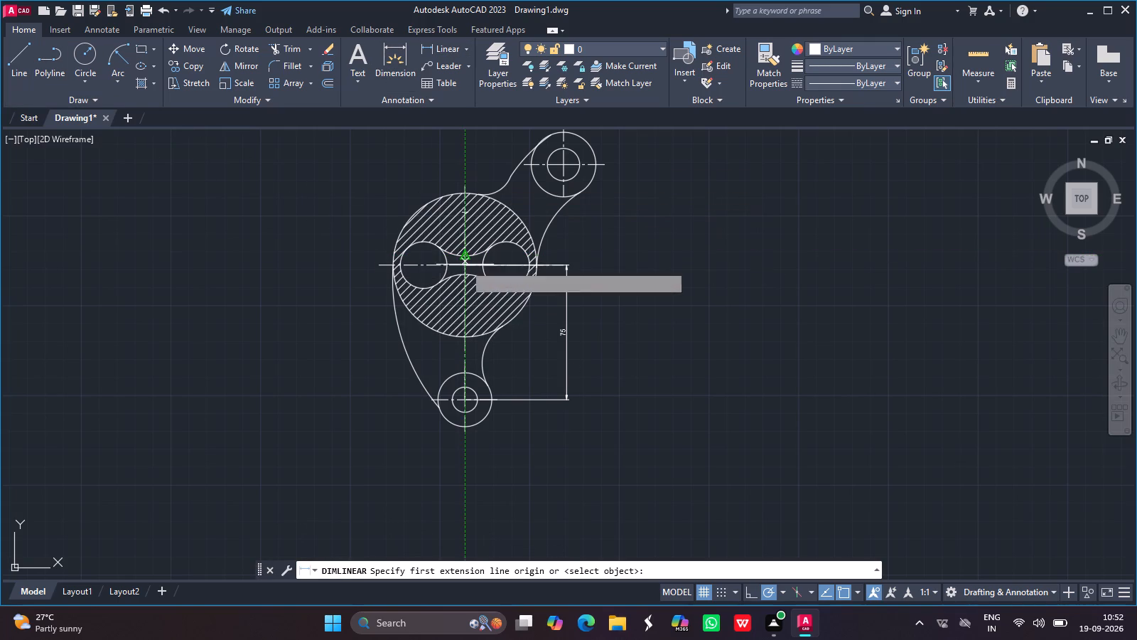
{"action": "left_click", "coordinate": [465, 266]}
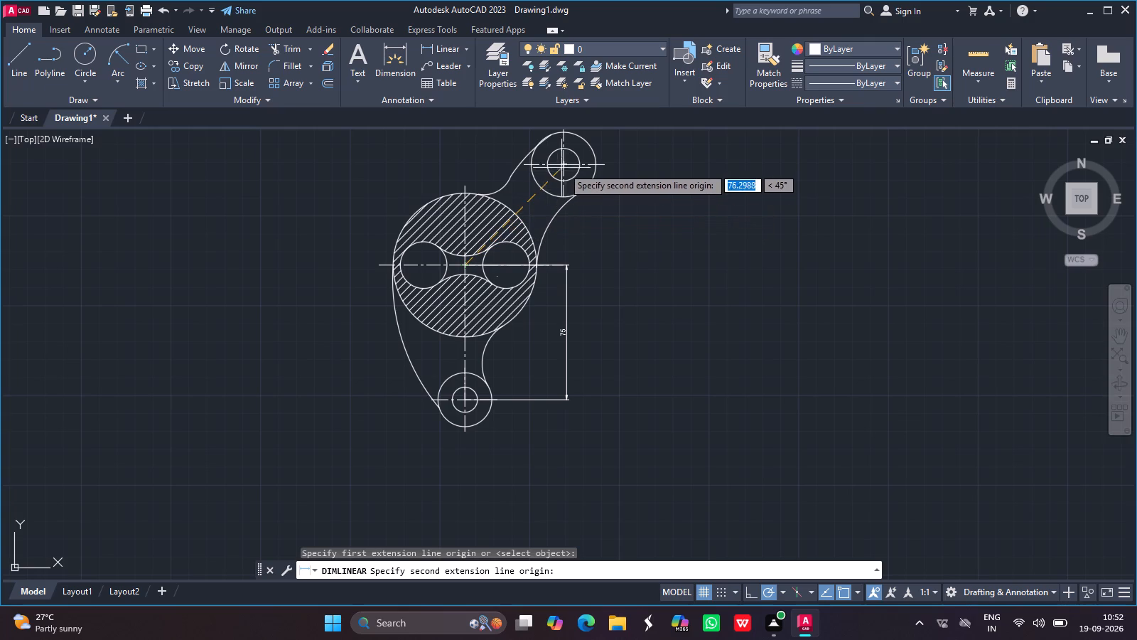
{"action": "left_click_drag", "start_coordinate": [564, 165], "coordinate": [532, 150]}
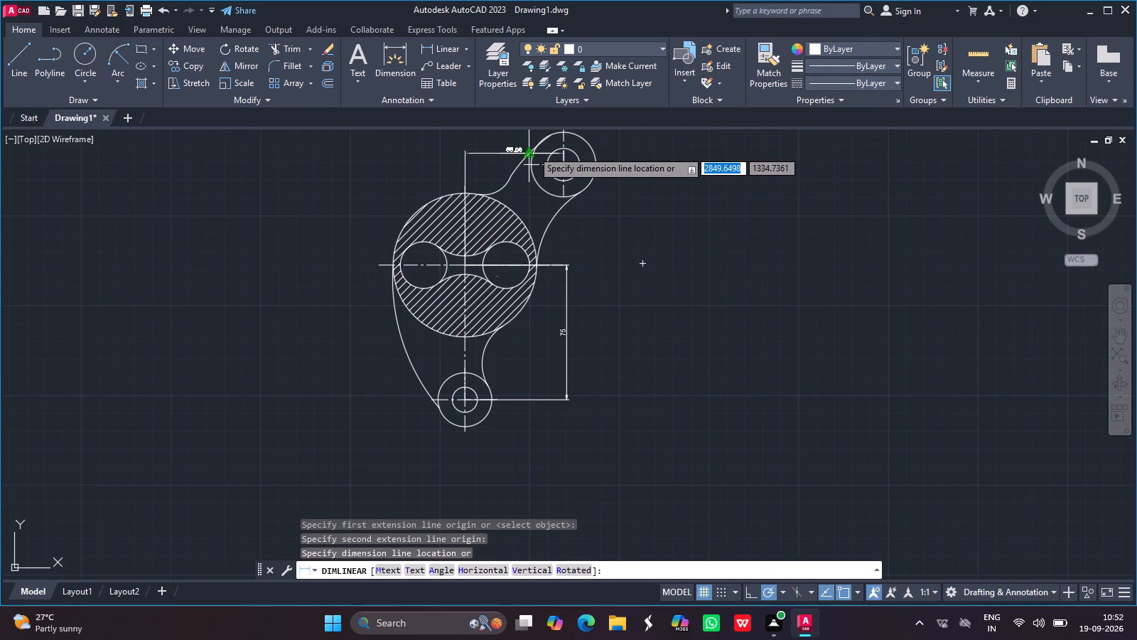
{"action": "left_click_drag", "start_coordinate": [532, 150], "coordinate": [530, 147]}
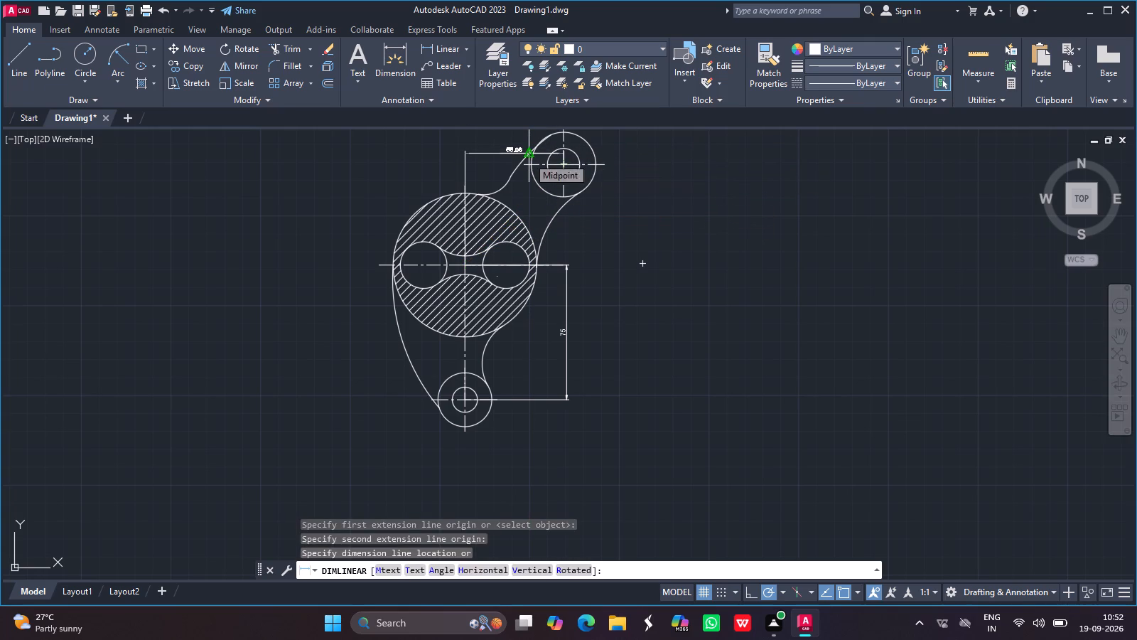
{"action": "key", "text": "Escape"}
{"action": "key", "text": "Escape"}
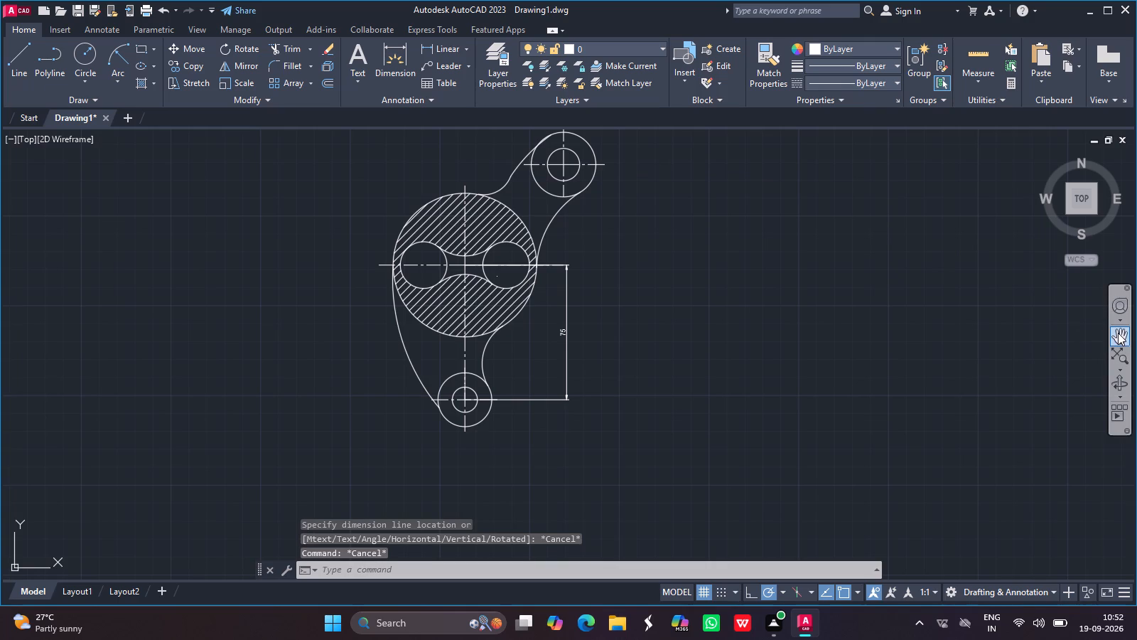
Add a horizontal linear dimension from the 80-diameter circle's centre to the upper circles' centre, placed above the part.
{"action": "left_click", "coordinate": [1118, 333]}
{"action": "left_click_drag", "start_coordinate": [556, 239], "coordinate": [557, 280]}
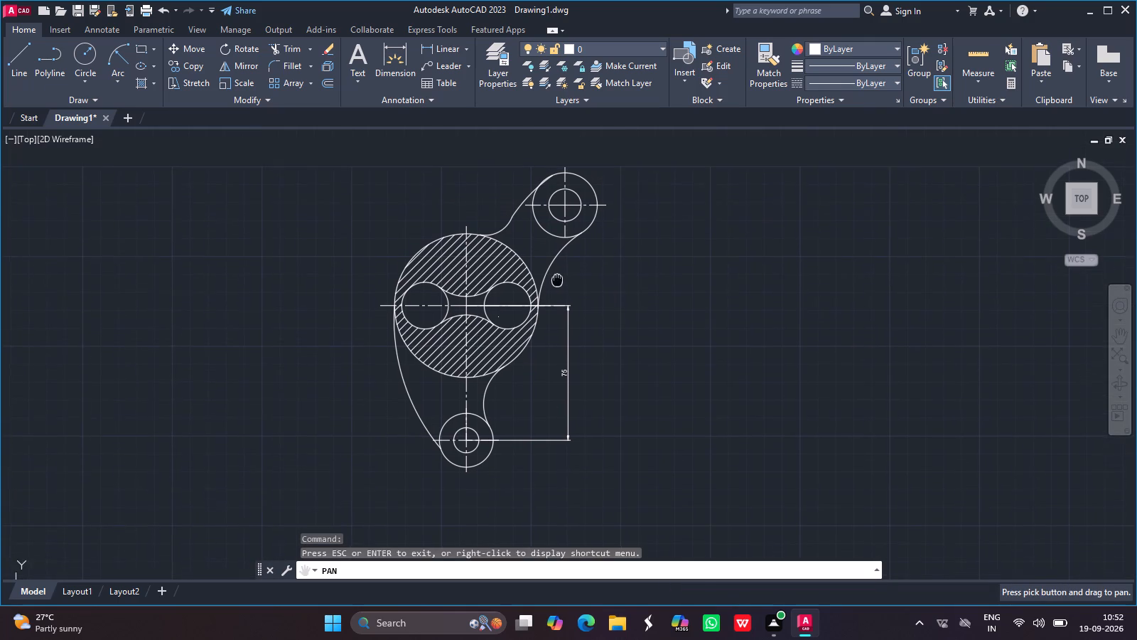
{"action": "left_click_drag", "start_coordinate": [557, 280], "coordinate": [559, 287]}
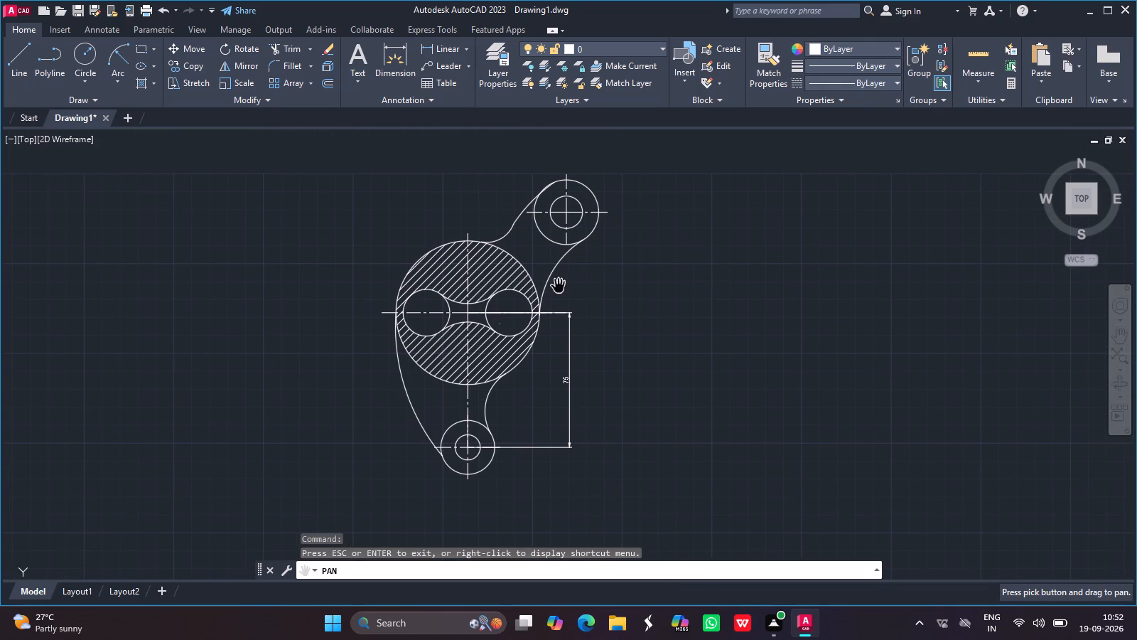
{"action": "key", "text": "Escape"}
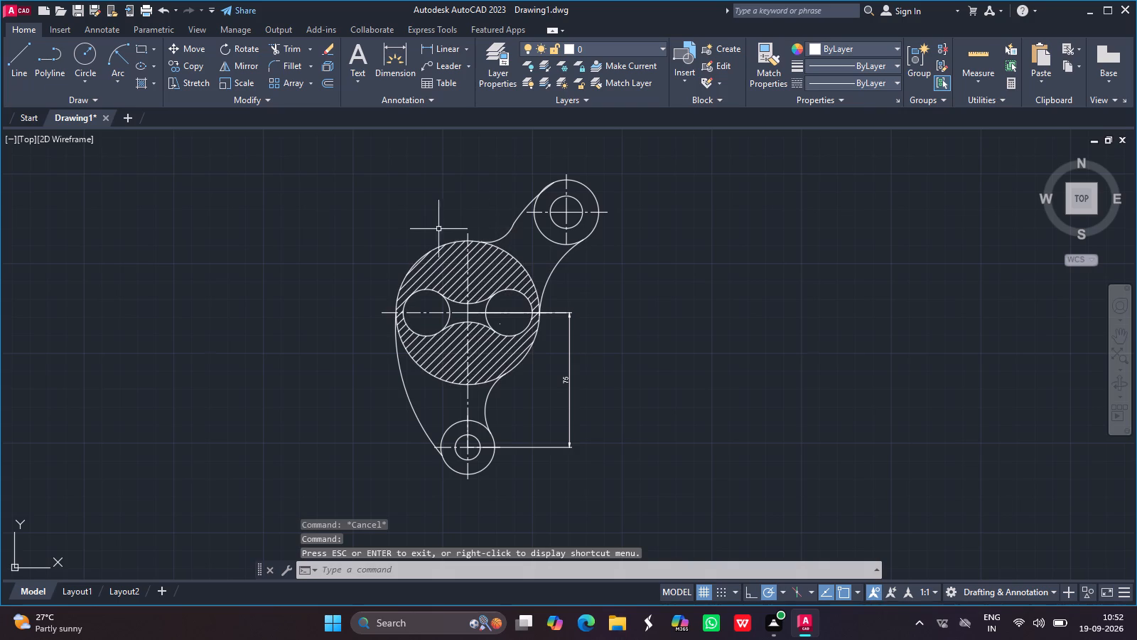
{"action": "left_click", "coordinate": [438, 45]}
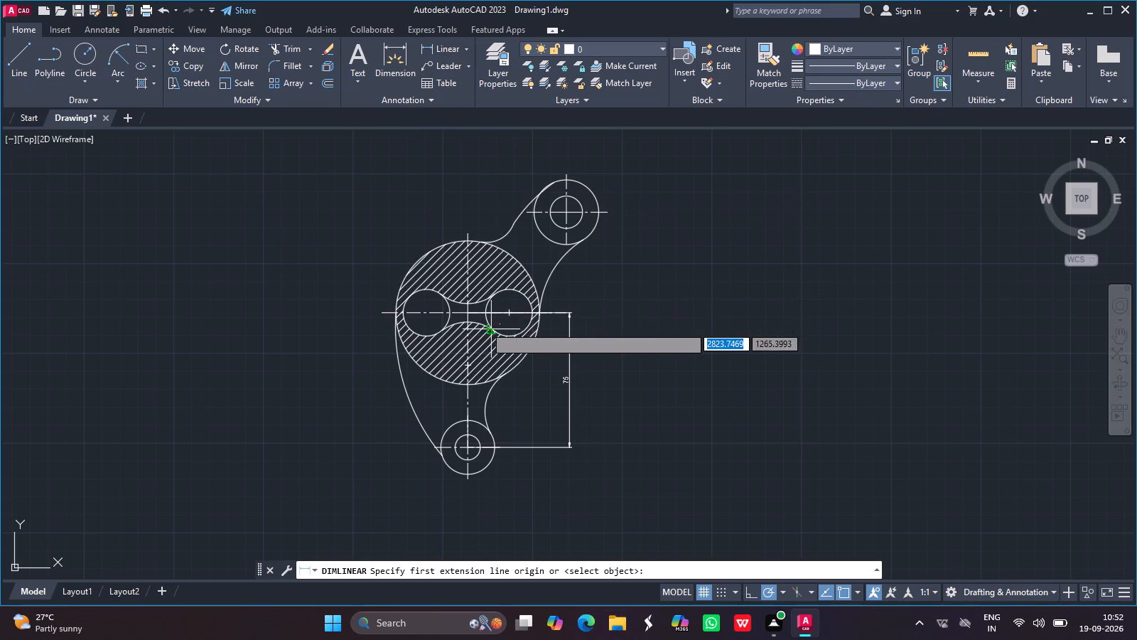
{"action": "left_click_drag", "start_coordinate": [468, 315], "coordinate": [581, 214]}
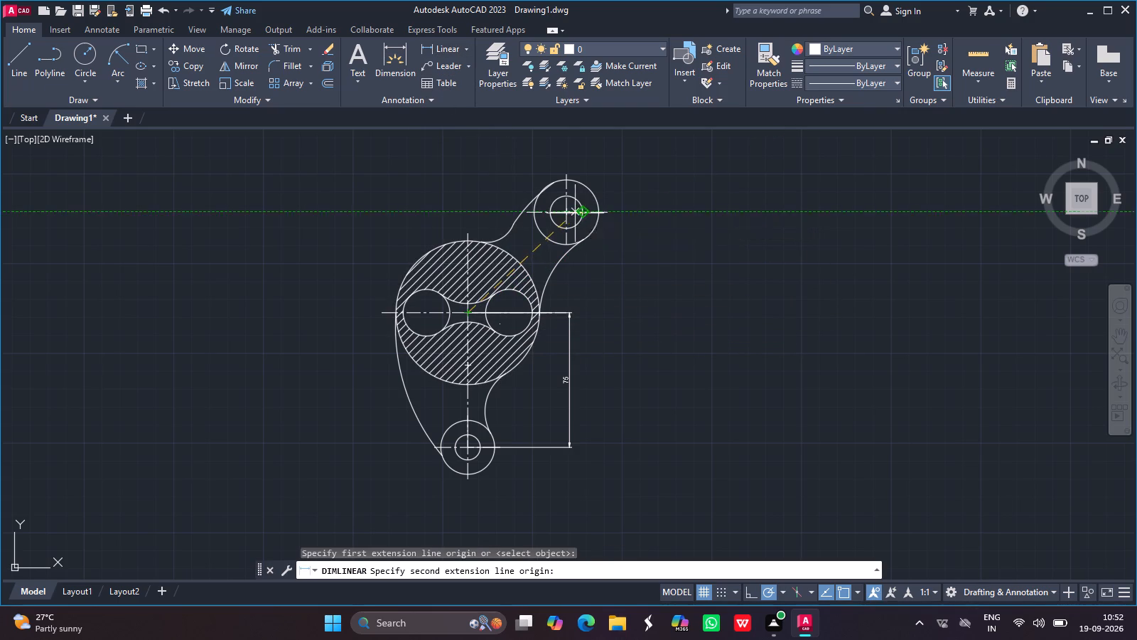
{"action": "left_click_drag", "start_coordinate": [564, 213], "coordinate": [529, 167]}
{"action": "left_click", "coordinate": [529, 167]}
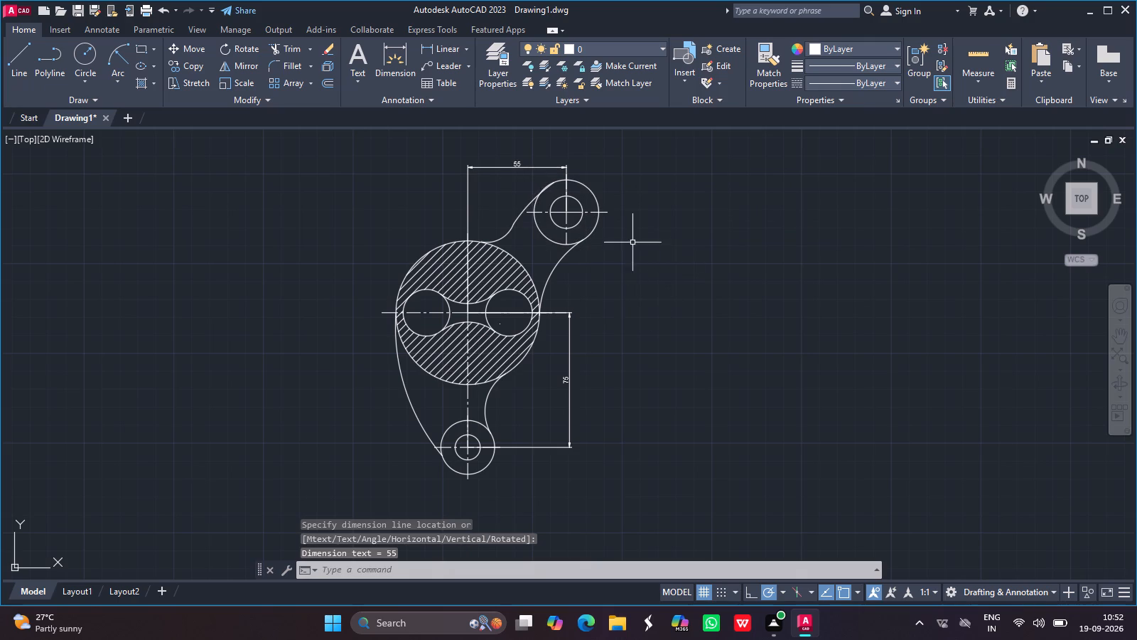
Add a vertical linear dimension from the upper circles' centre to the 80-diameter circle's centre, placed to the right of the upper circles.
{"action": "left_click", "coordinate": [442, 53]}
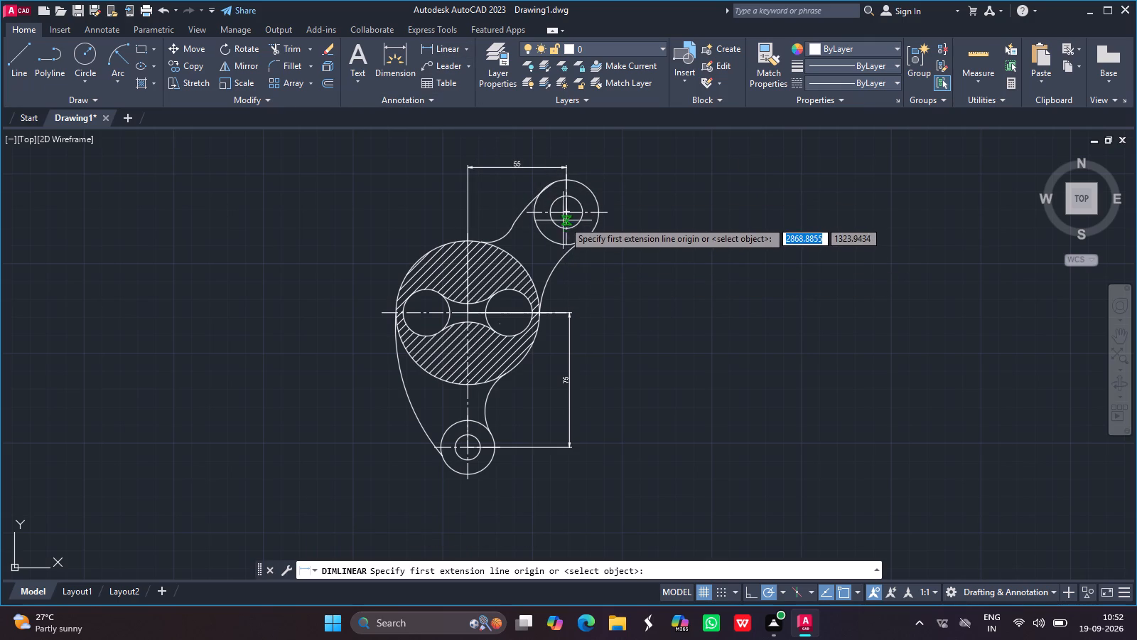
{"action": "left_click_drag", "start_coordinate": [564, 213], "coordinate": [503, 328]}
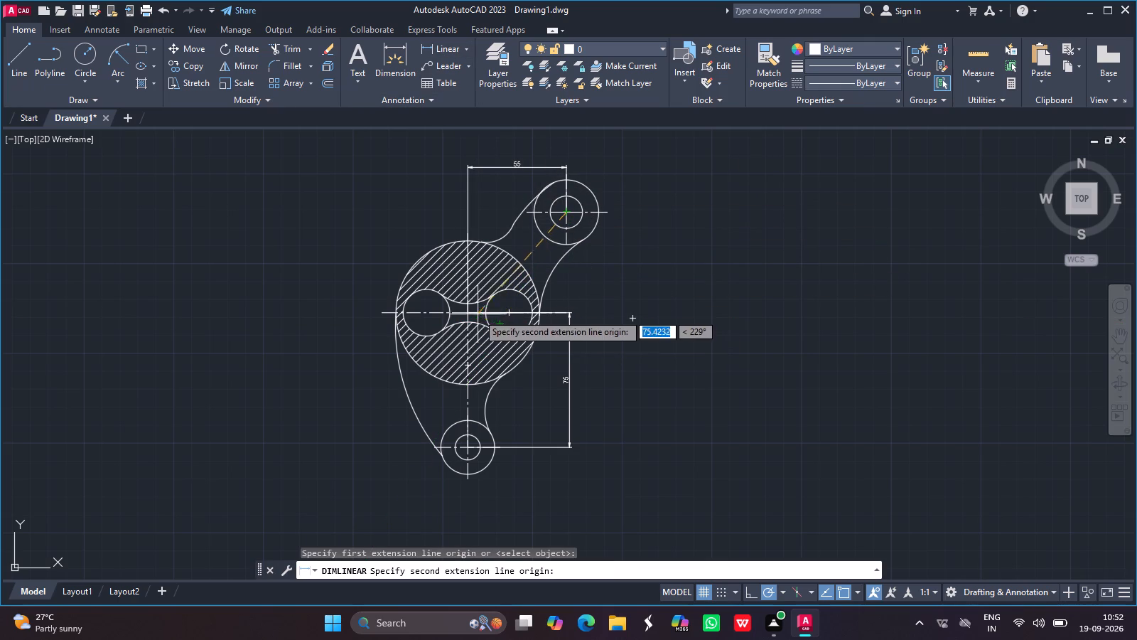
{"action": "left_click_drag", "start_coordinate": [469, 311], "coordinate": [610, 297]}
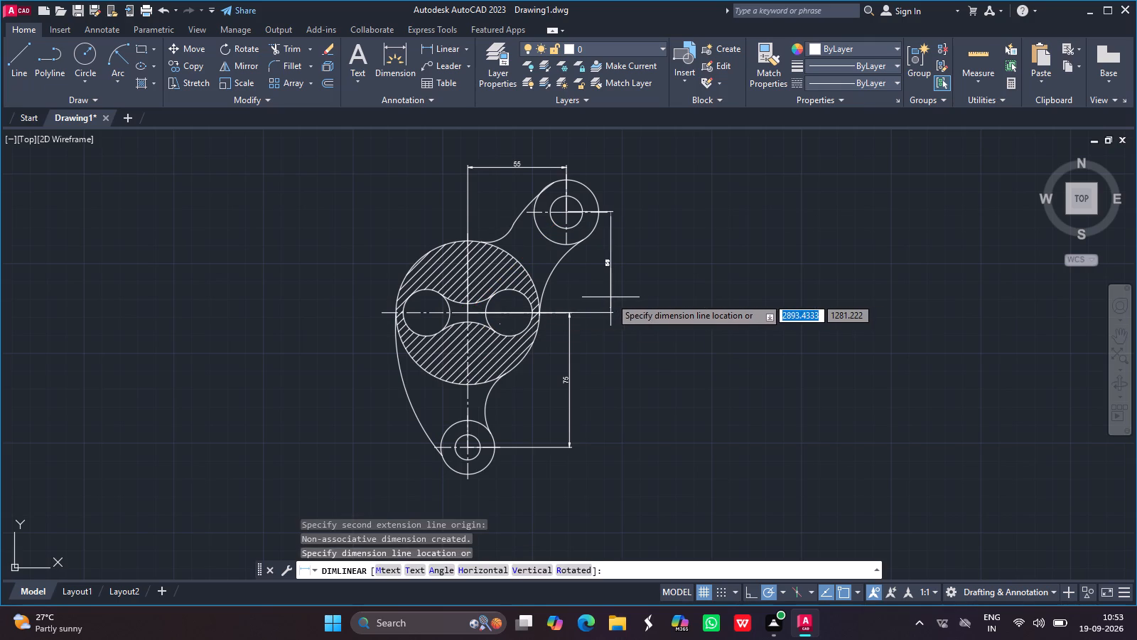
{"action": "left_click_drag", "start_coordinate": [610, 297], "coordinate": [607, 297]}
{"action": "left_click", "coordinate": [607, 297]}
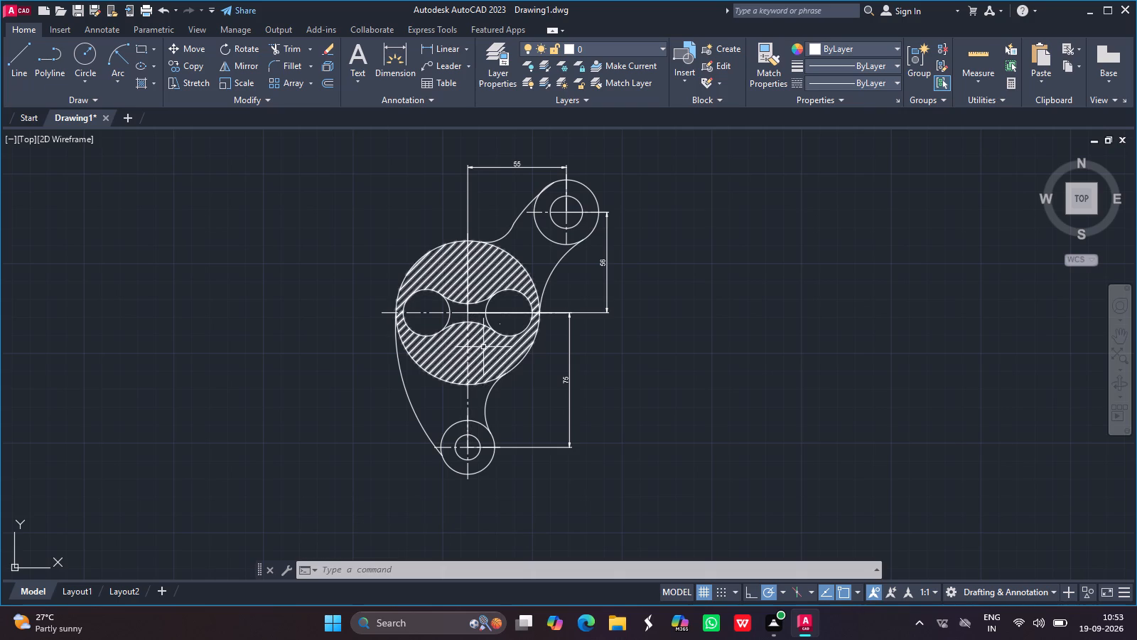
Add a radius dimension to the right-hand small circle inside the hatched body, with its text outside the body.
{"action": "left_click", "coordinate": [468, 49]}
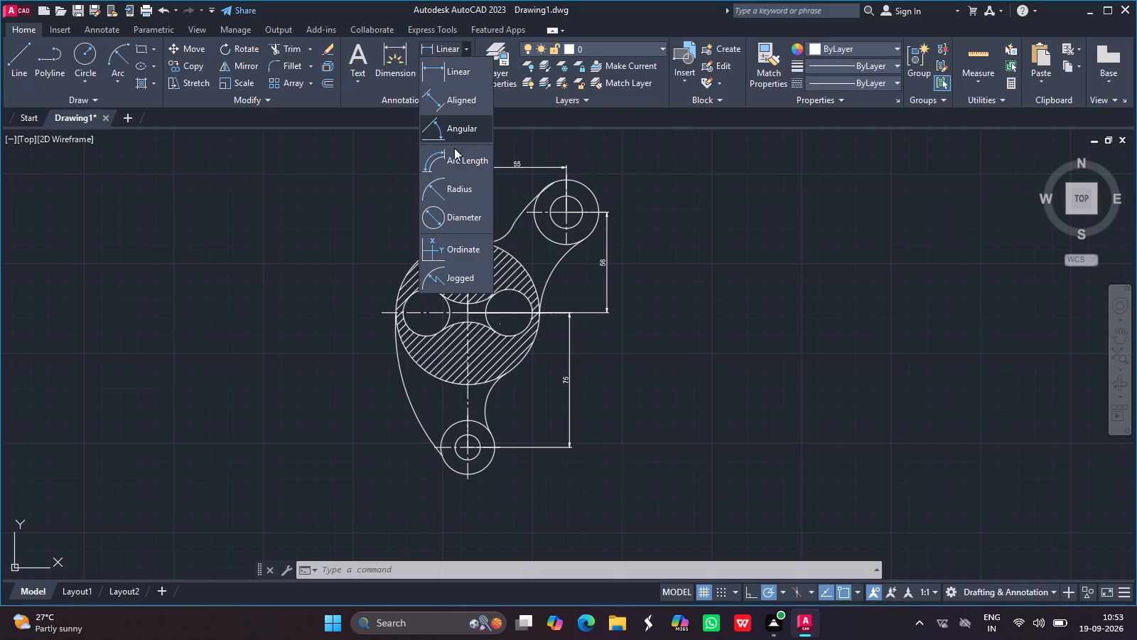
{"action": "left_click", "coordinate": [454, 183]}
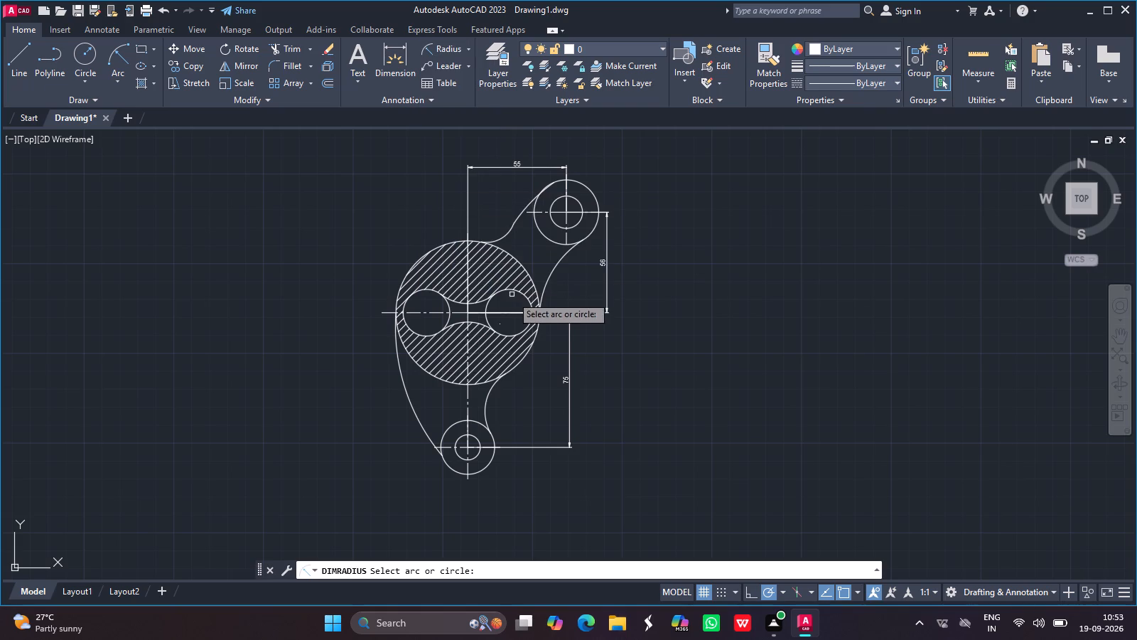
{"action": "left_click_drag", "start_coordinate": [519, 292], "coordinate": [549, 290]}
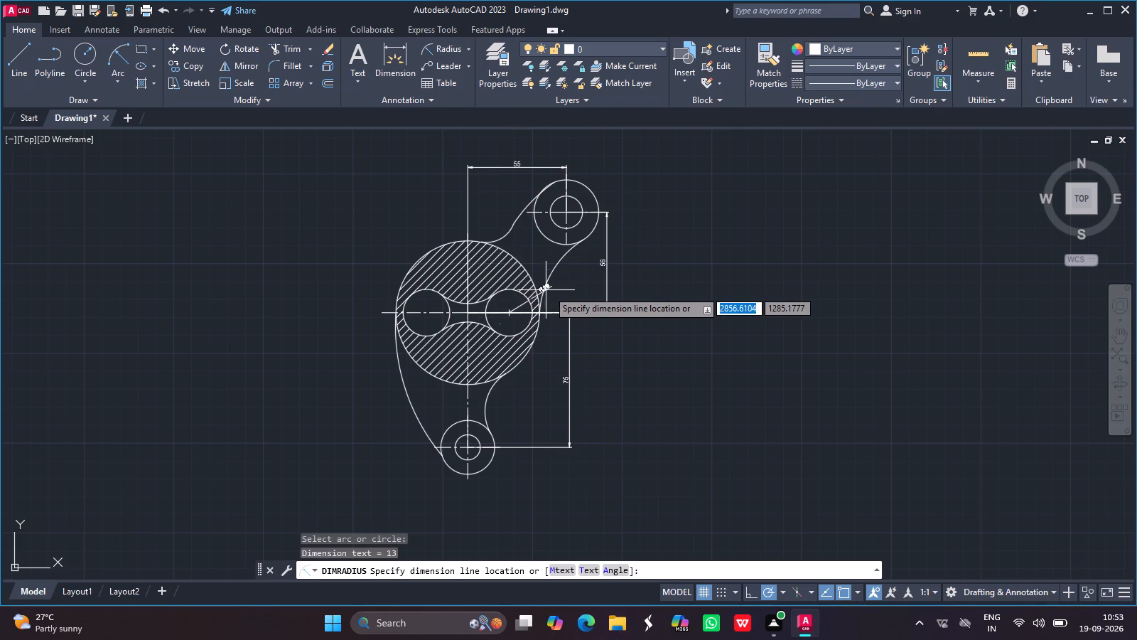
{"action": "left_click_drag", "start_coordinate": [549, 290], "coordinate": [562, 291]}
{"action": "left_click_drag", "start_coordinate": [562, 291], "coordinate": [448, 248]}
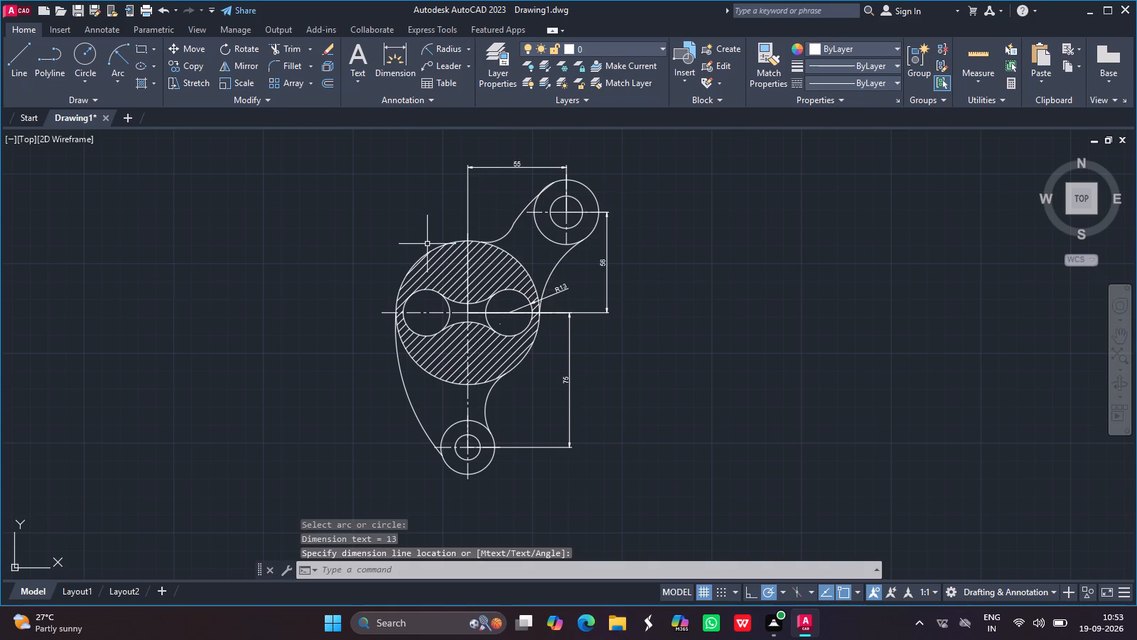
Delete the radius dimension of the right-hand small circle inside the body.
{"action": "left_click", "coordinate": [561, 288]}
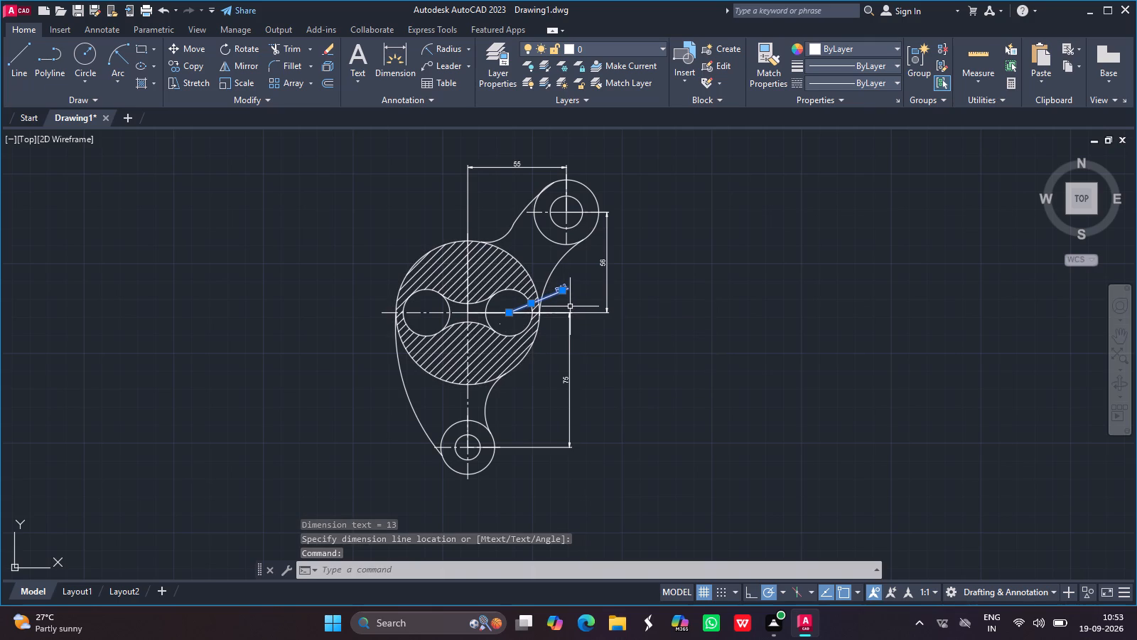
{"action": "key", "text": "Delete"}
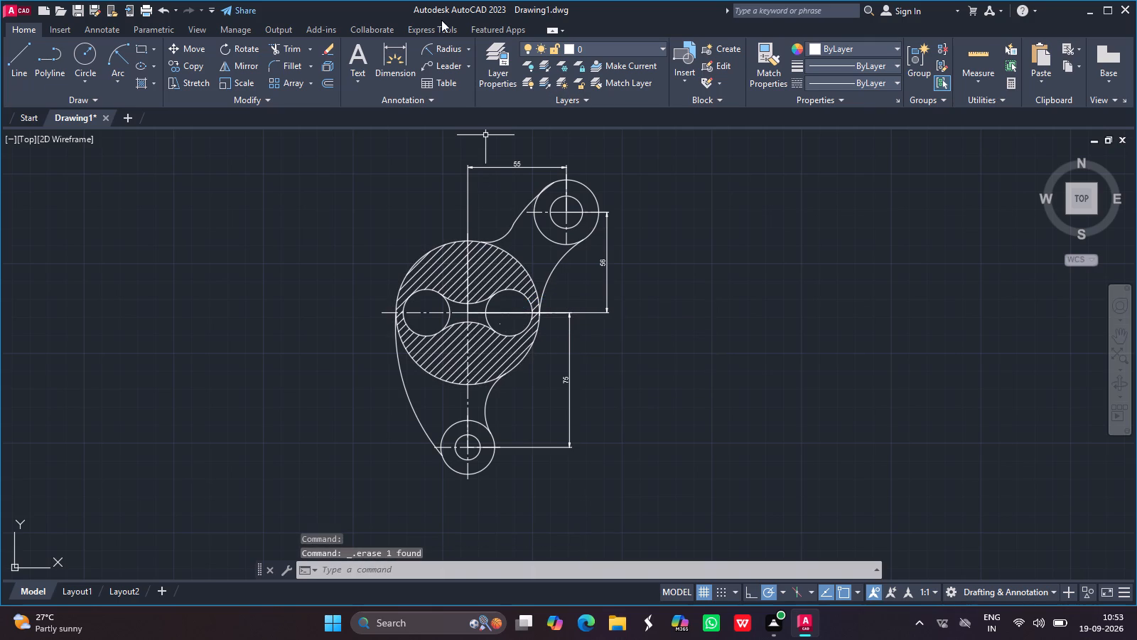
Add a radius dimension to the upper arc joining the two small circles inside the hatched body, with its text right of the body.
{"action": "left_click", "coordinate": [441, 43]}
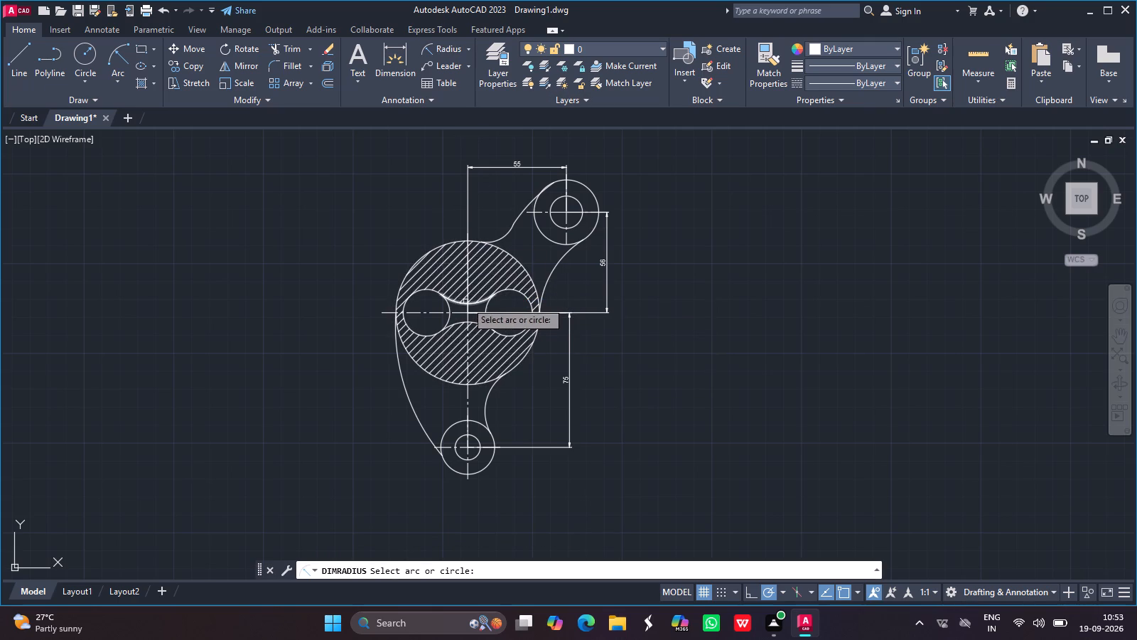
{"action": "left_click_drag", "start_coordinate": [478, 300], "coordinate": [527, 261]}
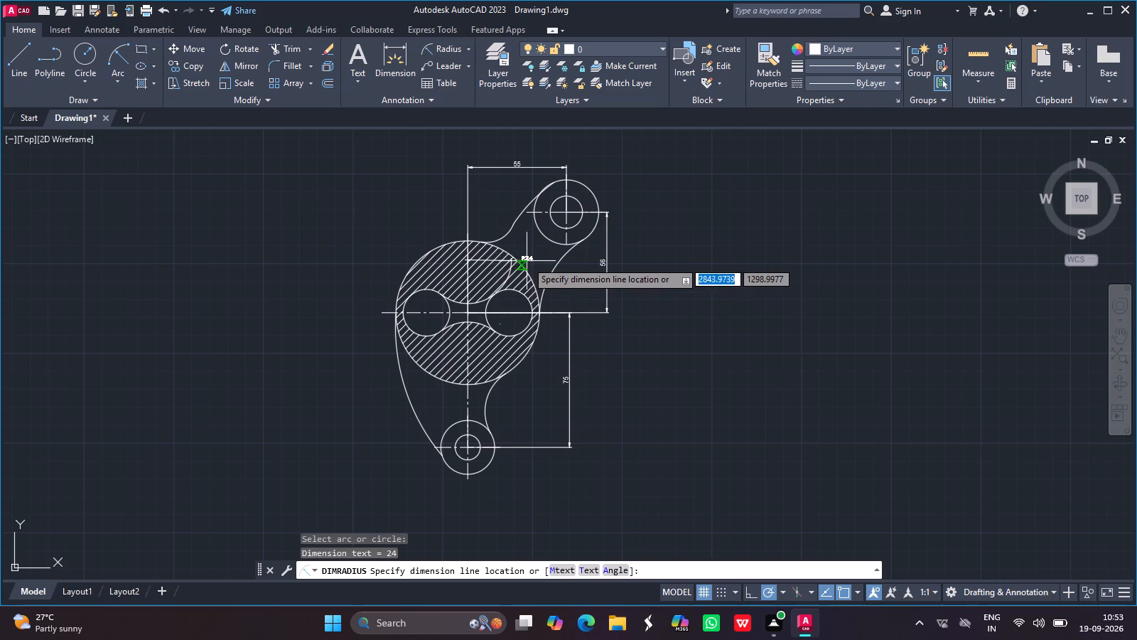
{"action": "left_click_drag", "start_coordinate": [527, 261], "coordinate": [531, 257]}
{"action": "left_click", "coordinate": [531, 257]}
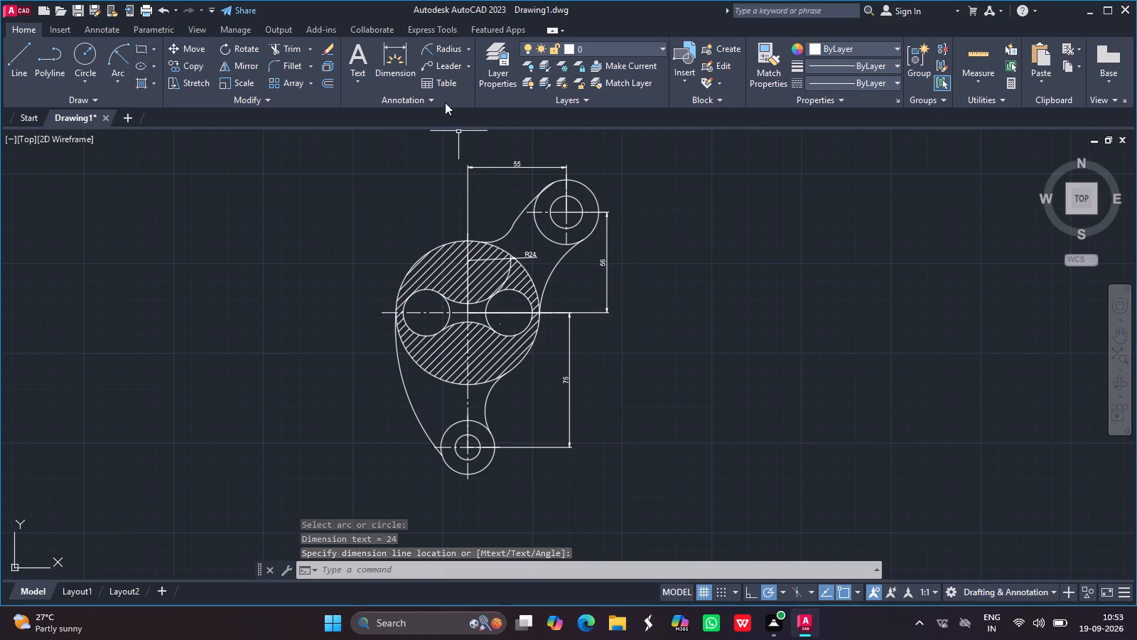
Add a radius dimension to the right-hand tangent arc between the body and the lower circle, with its text to the arc's right.
{"action": "left_click", "coordinate": [440, 49]}
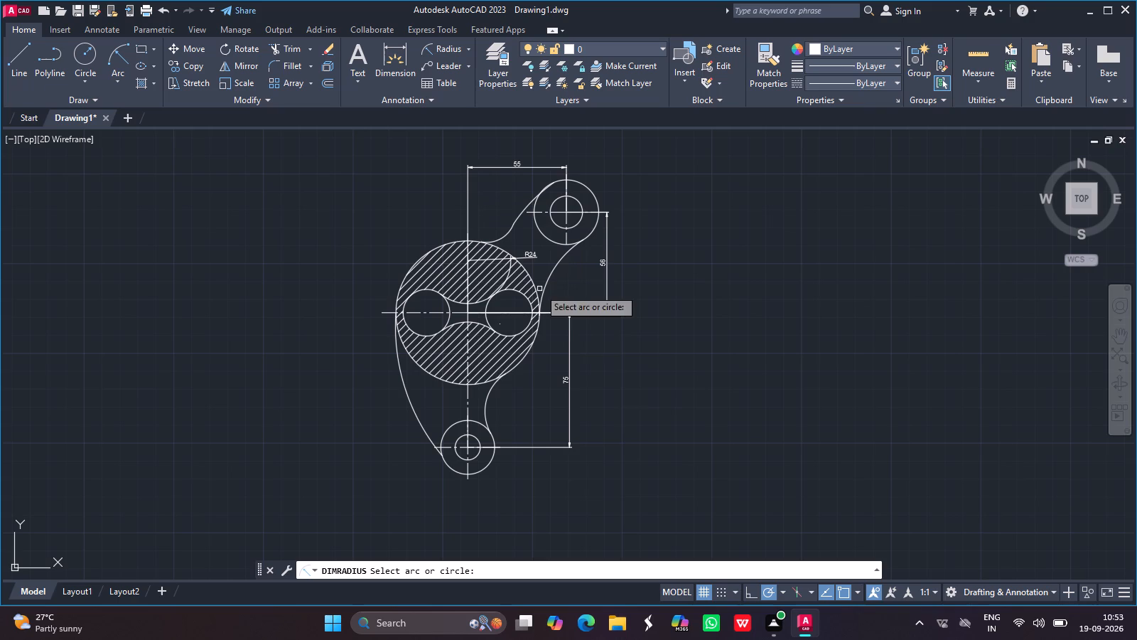
{"action": "left_click_drag", "start_coordinate": [493, 389], "coordinate": [501, 395]}
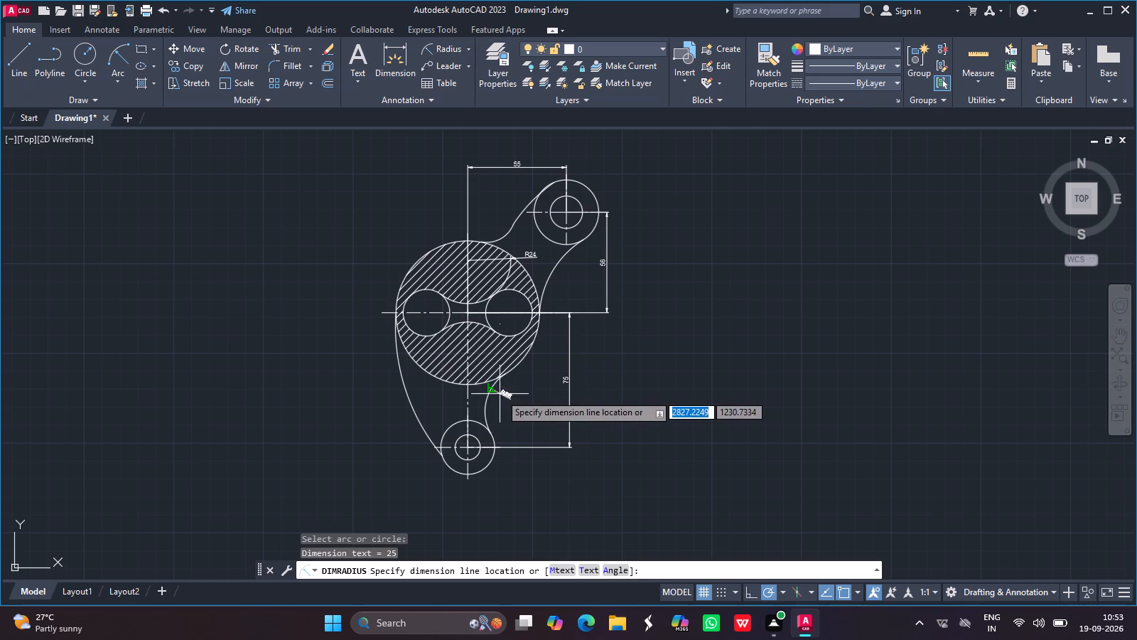
{"action": "left_click_drag", "start_coordinate": [501, 395], "coordinate": [512, 402]}
{"action": "left_click", "coordinate": [512, 402]}
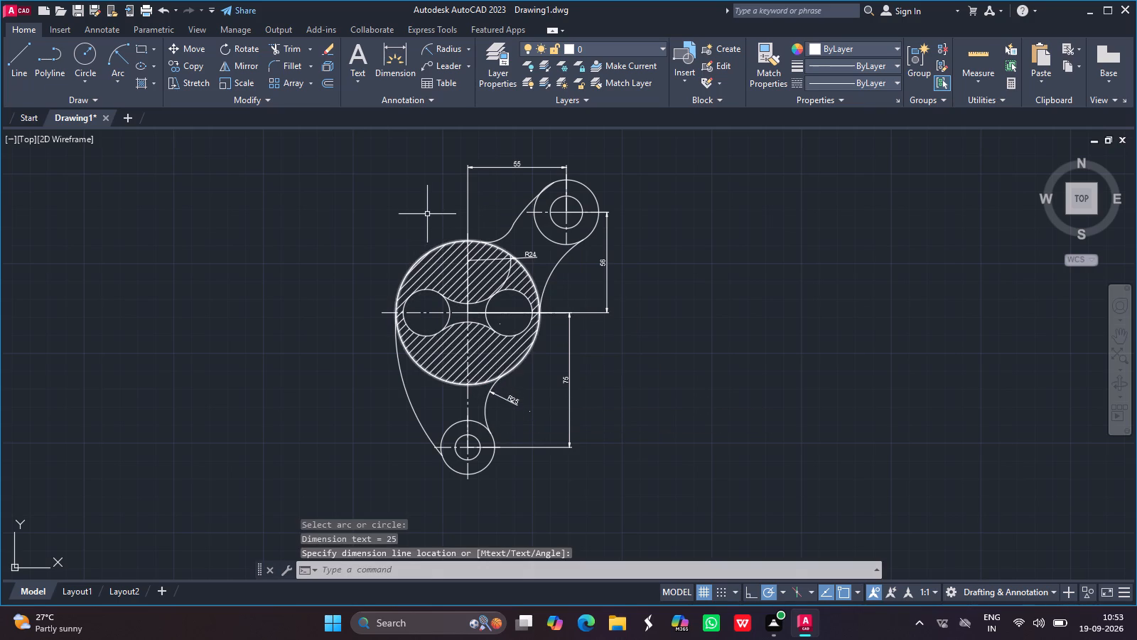
Add a radius dimension to the long left-hand arc between the body and the lower circle, with its text inside the part.
{"action": "left_click", "coordinate": [436, 43]}
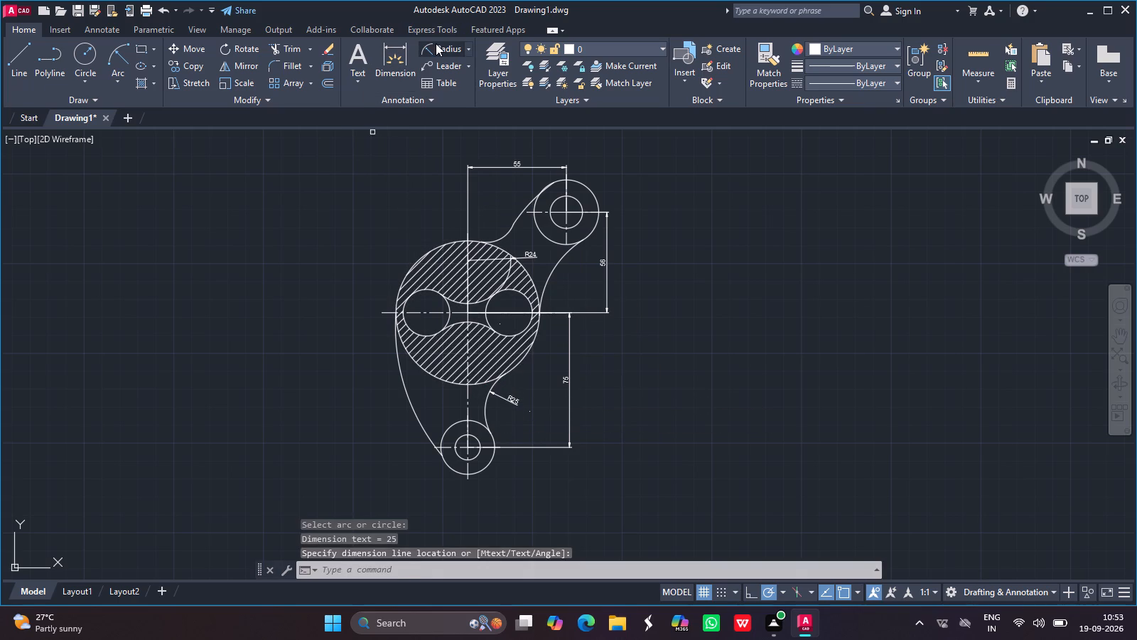
{"action": "left_click_drag", "start_coordinate": [410, 402], "coordinate": [453, 405]}
{"action": "left_click_drag", "start_coordinate": [453, 405], "coordinate": [445, 287]}
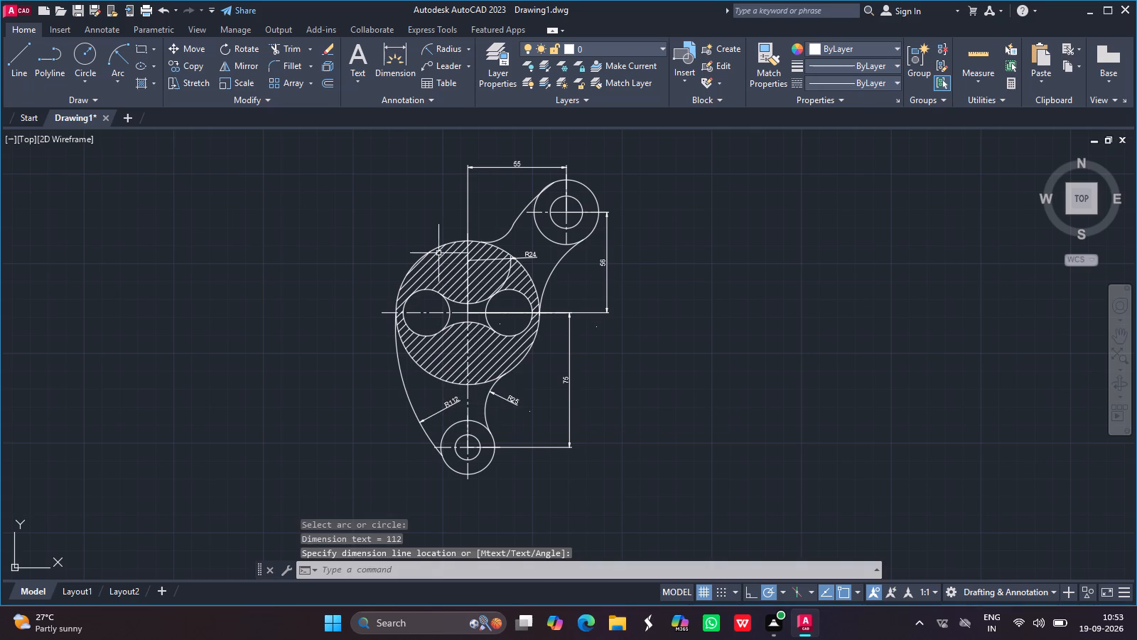
Add a radius dimension to the small fillet arc at the top of the body, with its text outside the part's upper-left edge.
{"action": "left_click", "coordinate": [443, 50]}
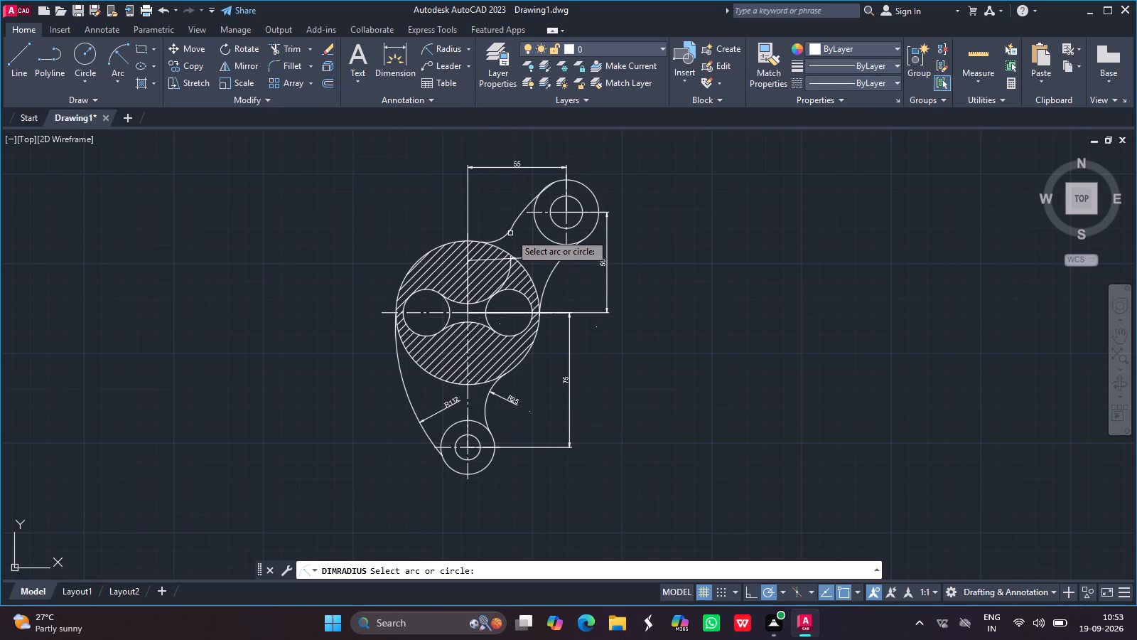
{"action": "left_click_drag", "start_coordinate": [509, 233], "coordinate": [501, 222]}
{"action": "left_click_drag", "start_coordinate": [501, 222], "coordinate": [478, 132]}
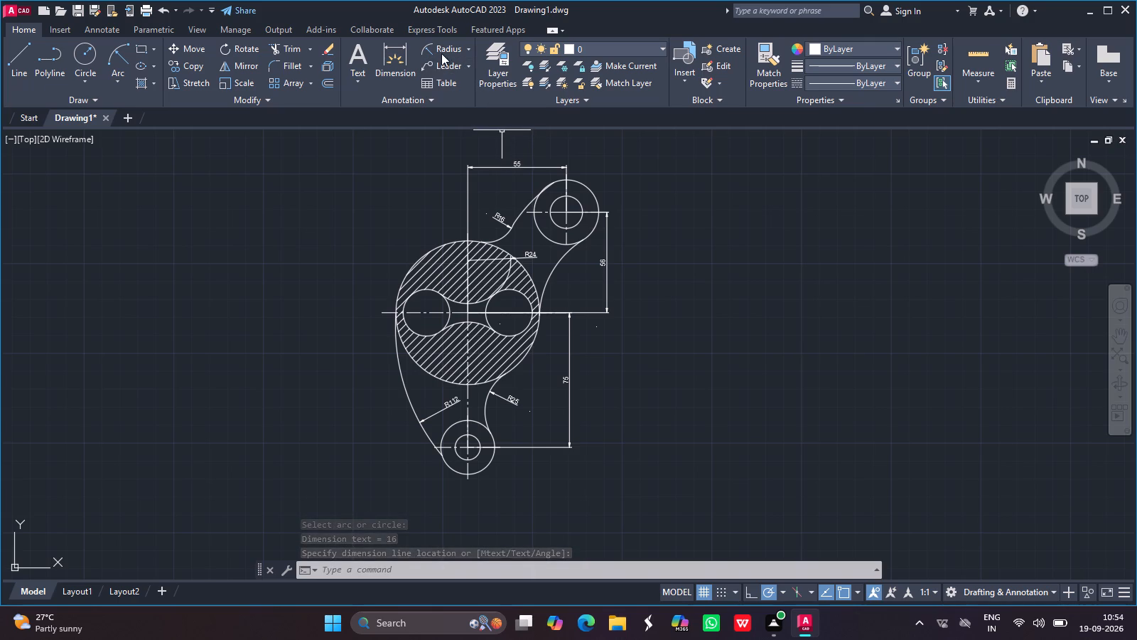
Add a radius dimension to the arc tangent to the upper outer circle's left side, with its text outside the part.
{"action": "left_click_drag", "start_coordinate": [441, 50], "coordinate": [508, 159]}
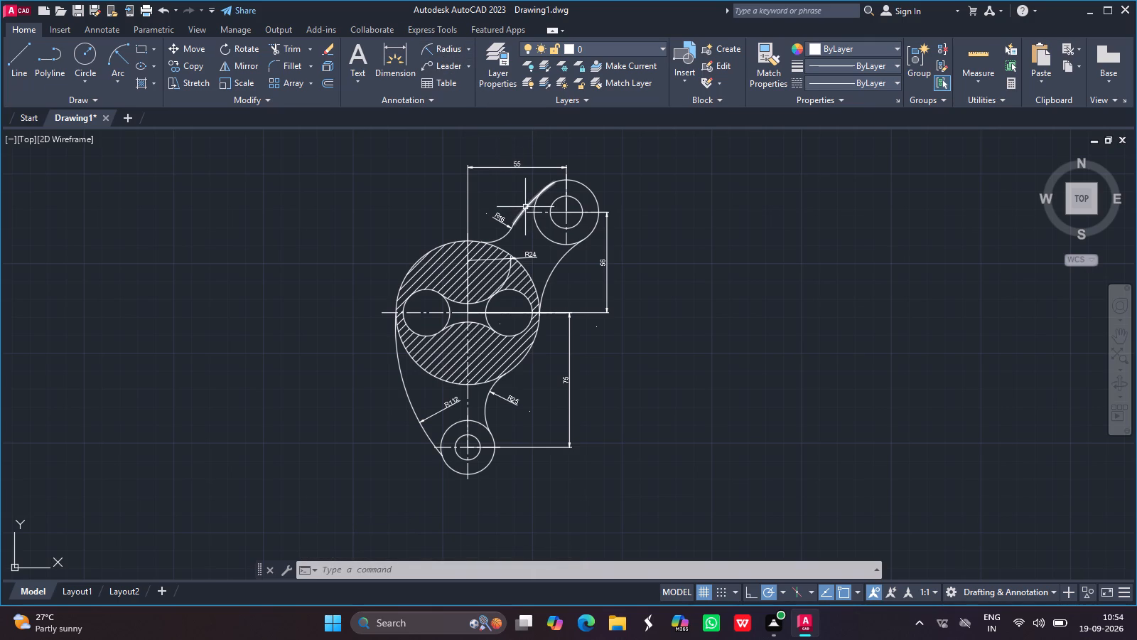
{"action": "left_click_drag", "start_coordinate": [524, 207], "coordinate": [494, 23]}
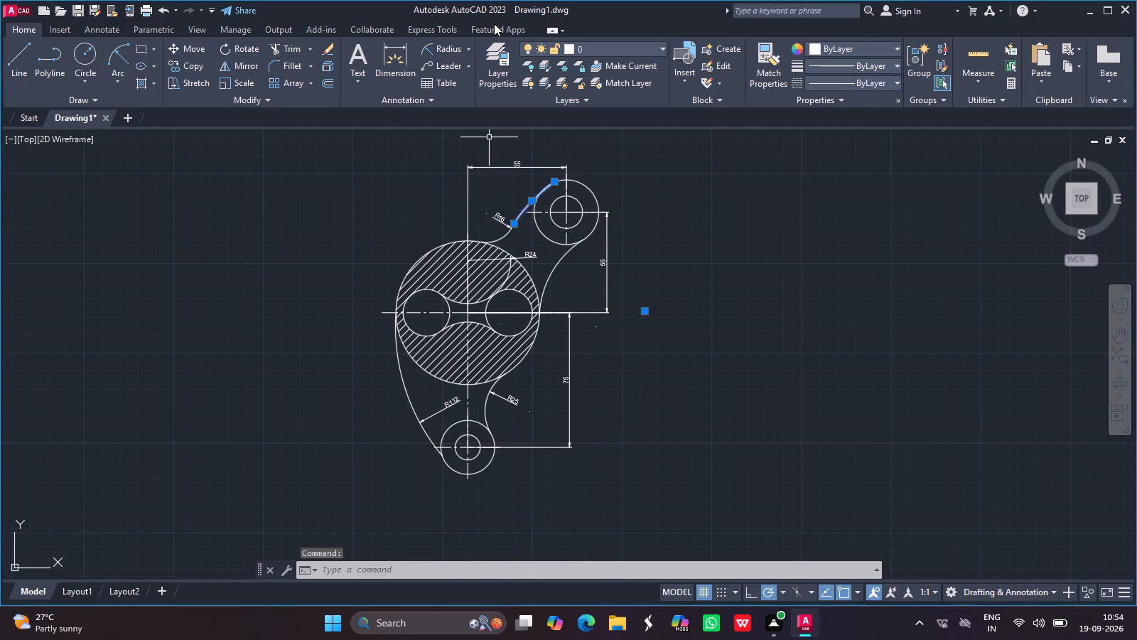
{"action": "left_click", "coordinate": [441, 43]}
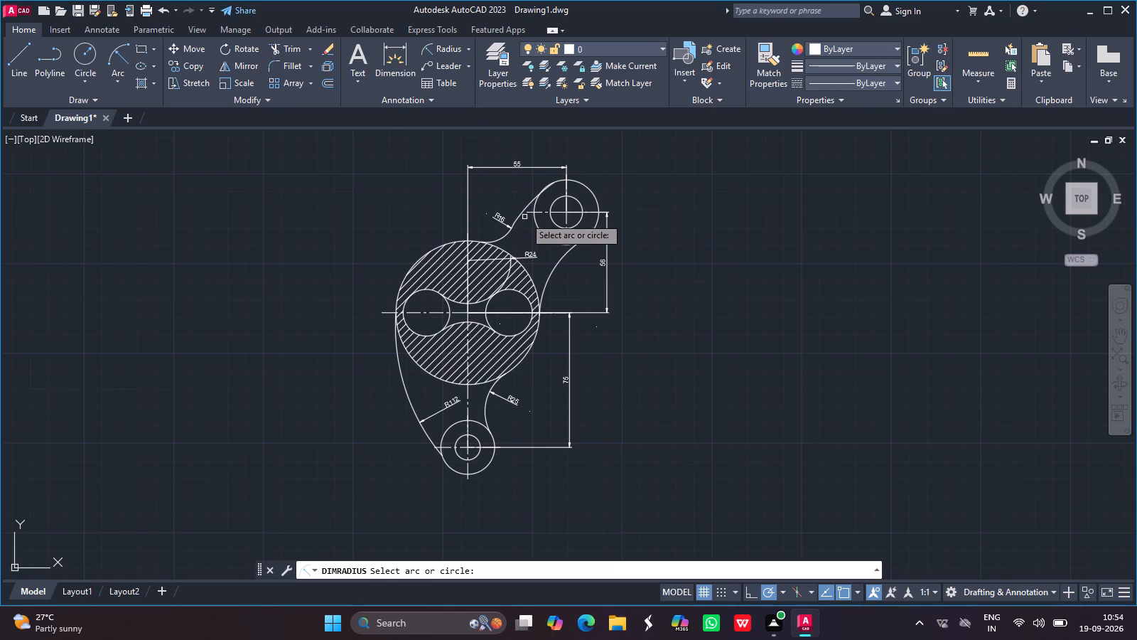
{"action": "left_click", "coordinate": [523, 212]}
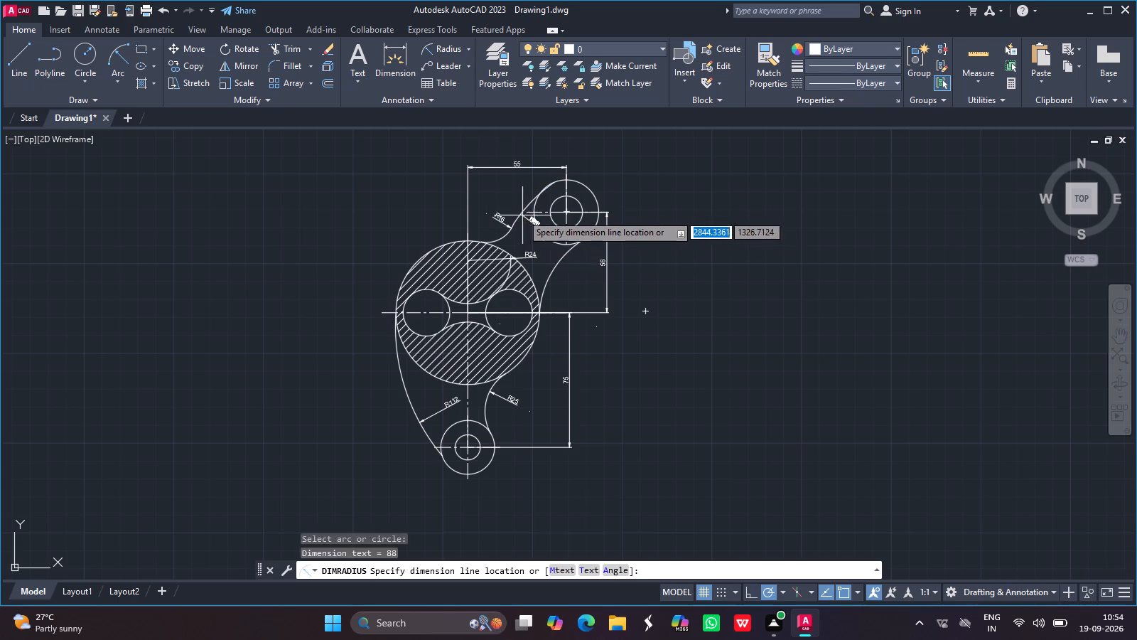
{"action": "left_click", "coordinate": [514, 201]}
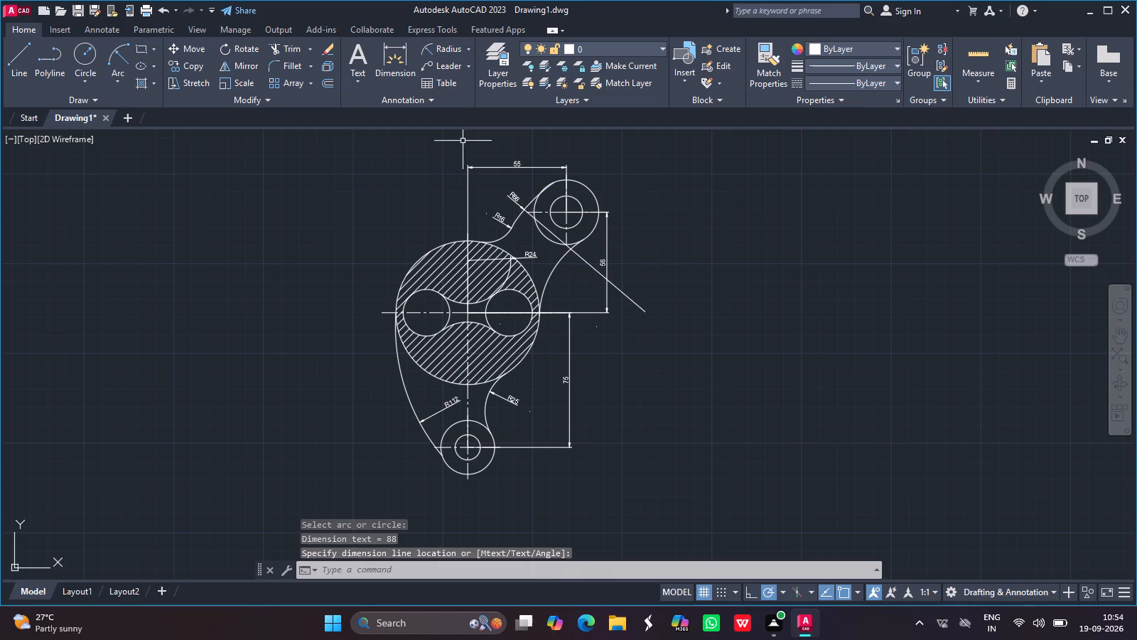
Add a radius dimension to the right-hand arc between the body and the upper outer circle, with its text to the arc's right.
{"action": "scroll", "coordinate": [475, 156], "scroll_direction": "up", "scroll_amount": 1, "text": "ctrl"}
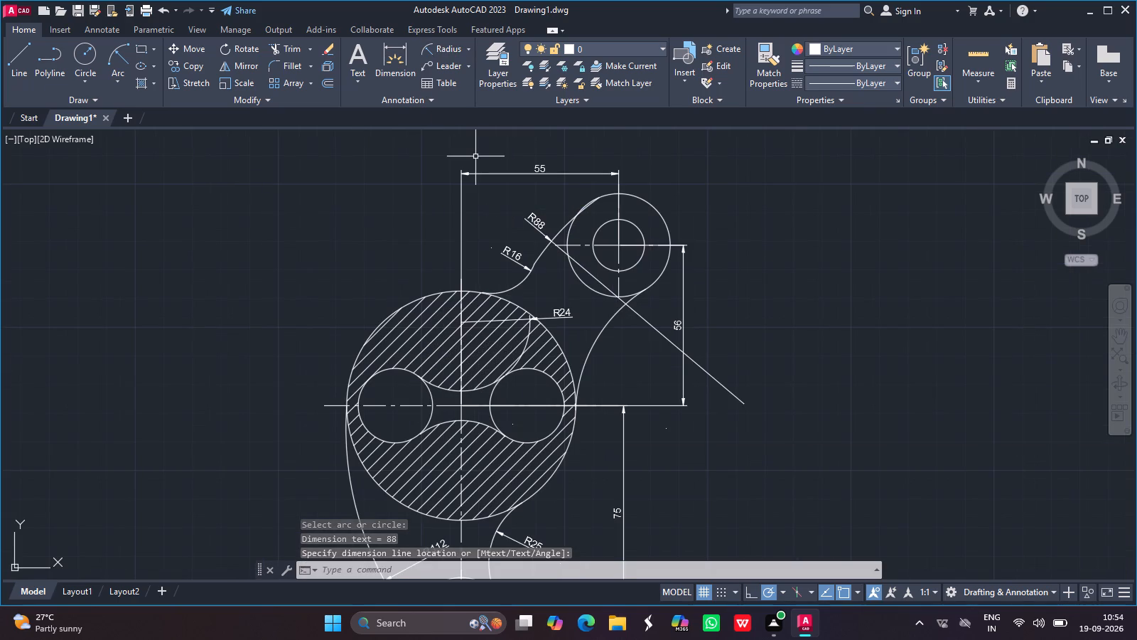
{"action": "scroll", "coordinate": [475, 156], "scroll_direction": "down", "scroll_amount": 1, "text": "ctrl"}
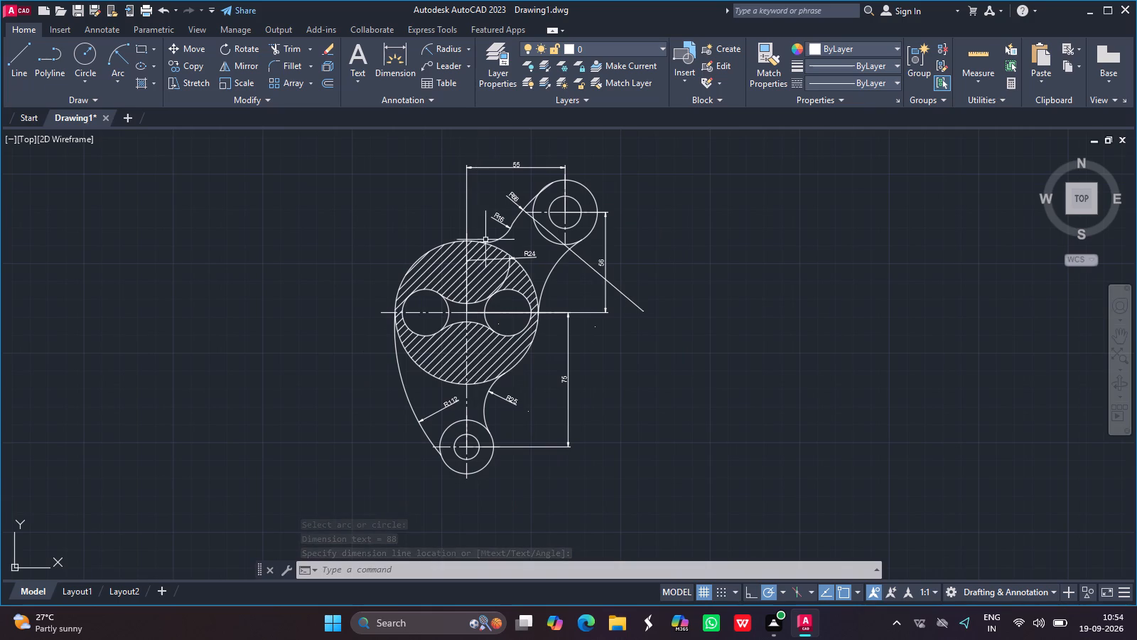
{"action": "left_click", "coordinate": [444, 49]}
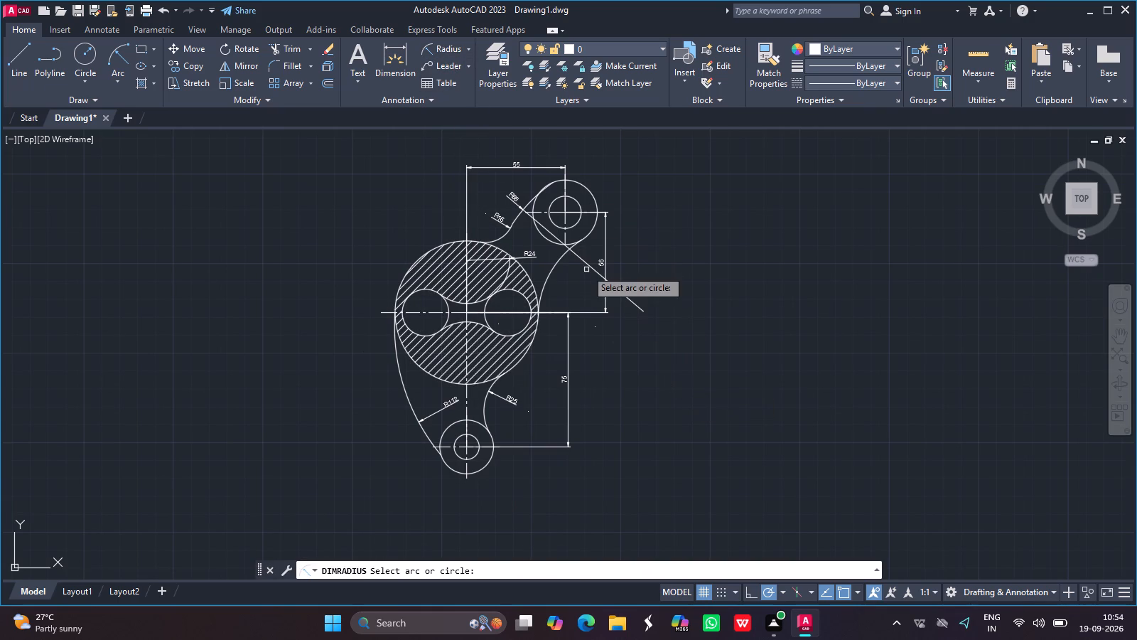
{"action": "left_click_drag", "start_coordinate": [551, 268], "coordinate": [560, 279]}
{"action": "left_click", "coordinate": [560, 279]}
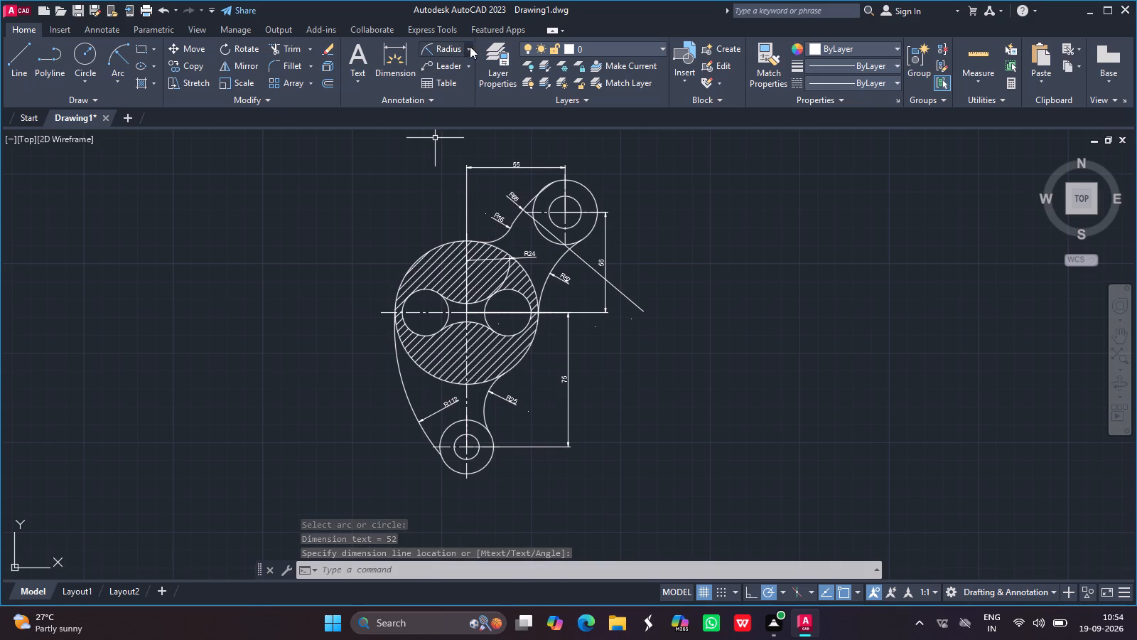
Add a diameter dimension to the lower outer circle, with its text just outside the circle's upper right.
{"action": "left_click", "coordinate": [445, 46]}
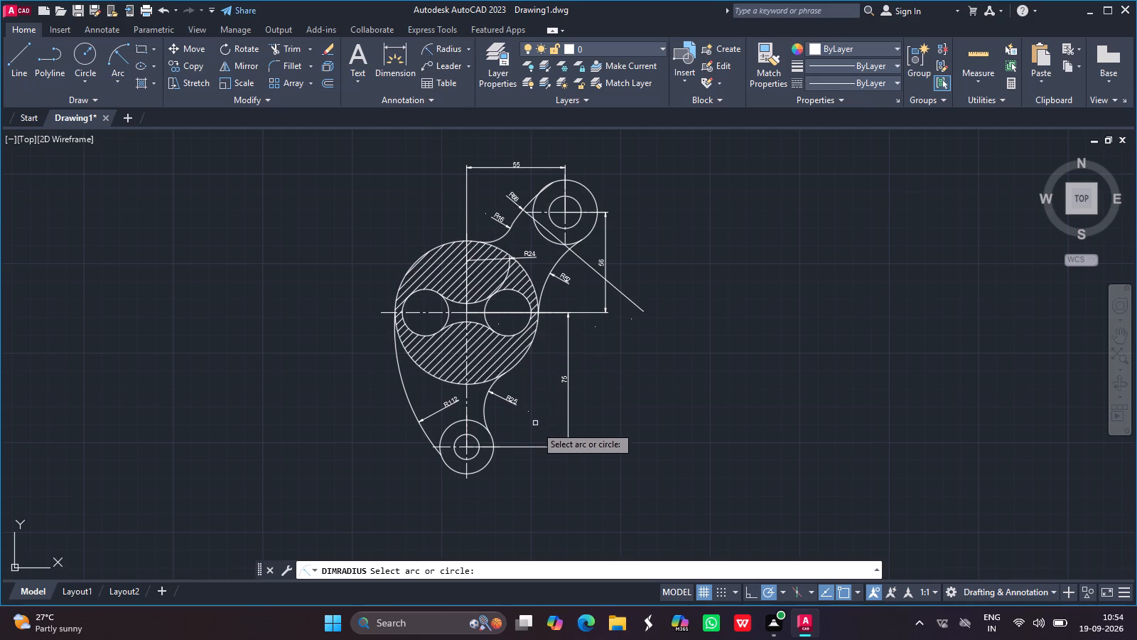
{"action": "left_click", "coordinate": [468, 53]}
{"action": "left_click", "coordinate": [464, 221]}
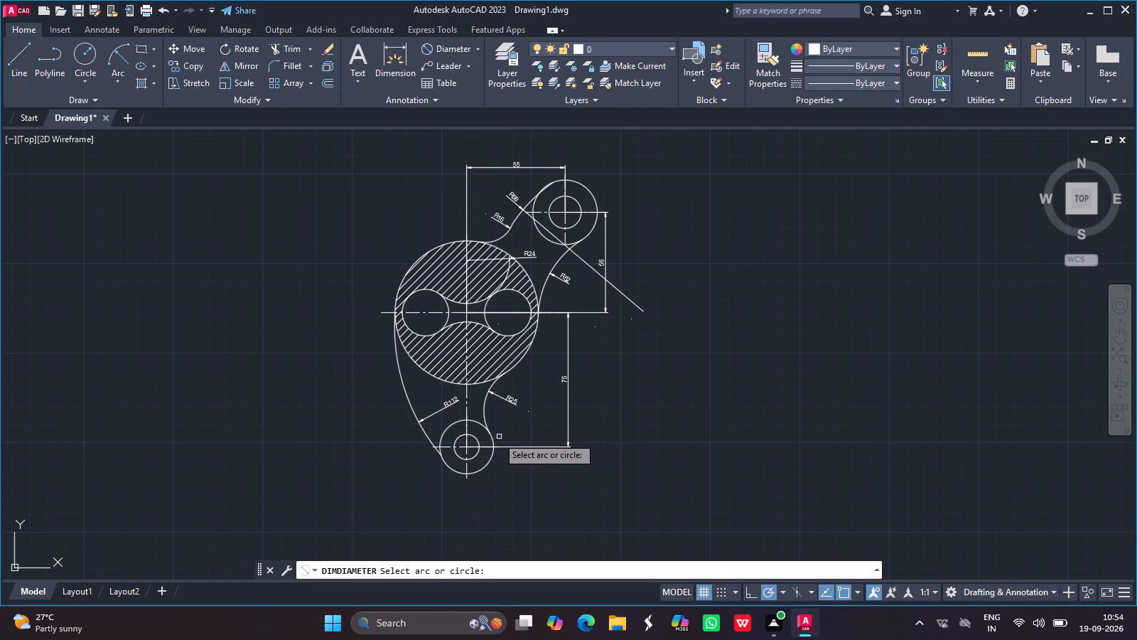
{"action": "left_click_drag", "start_coordinate": [493, 438], "coordinate": [507, 434]}
{"action": "left_click_drag", "start_coordinate": [507, 434], "coordinate": [452, 330]}
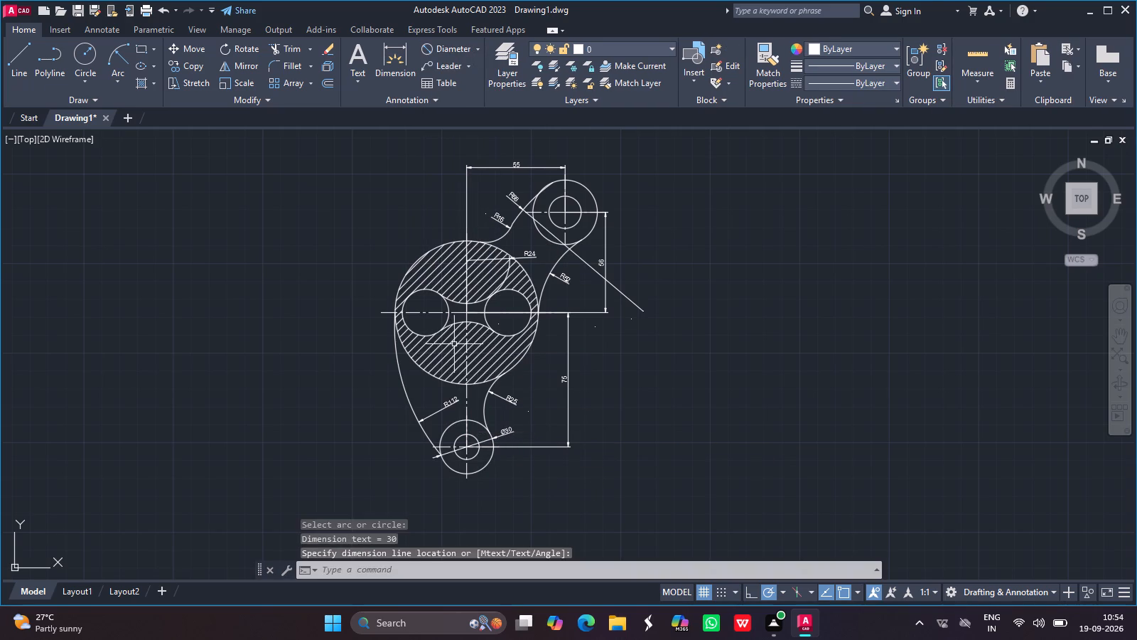
{"action": "left_click_drag", "start_coordinate": [452, 330], "coordinate": [453, 312]}
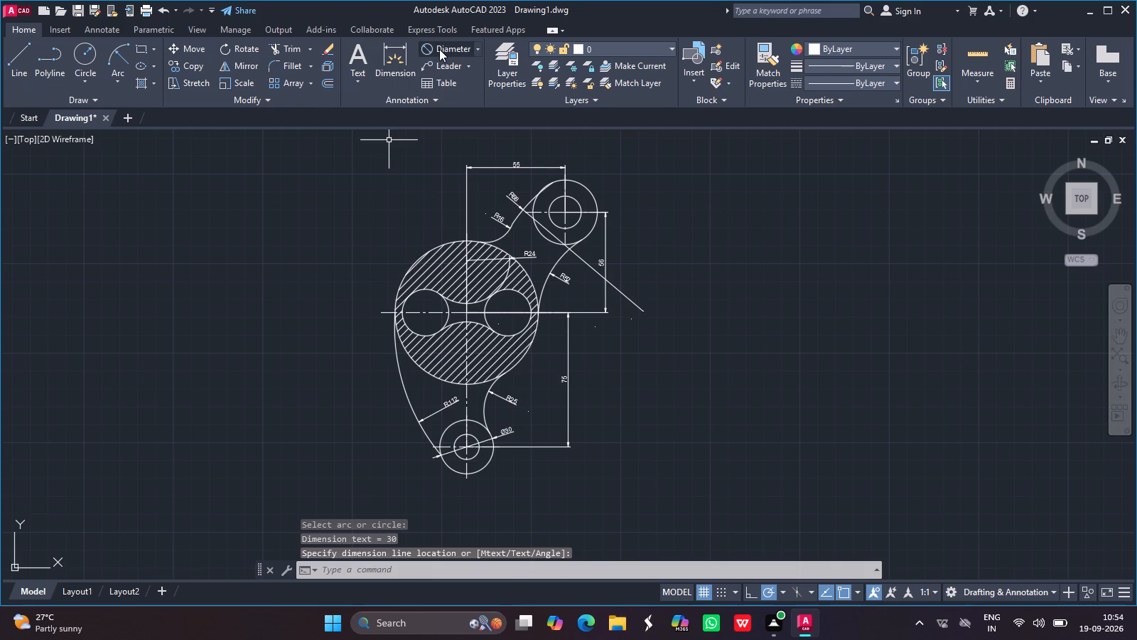
Add a diameter dimension to the lower inner circle, with its text outside the part on the left.
{"action": "left_click", "coordinate": [439, 49]}
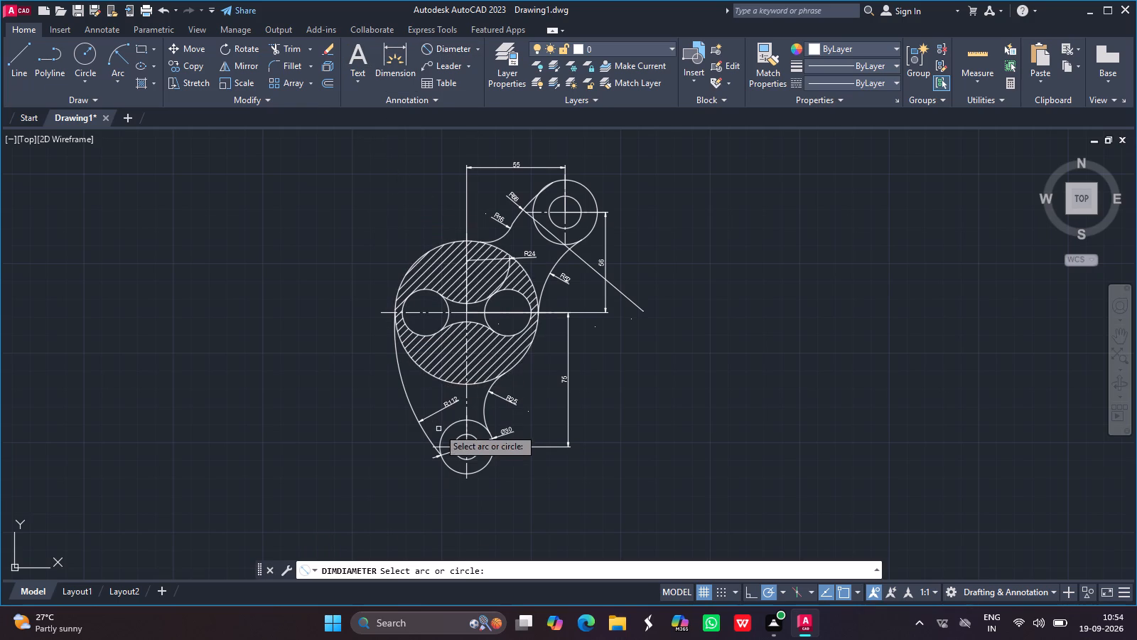
{"action": "left_click_drag", "start_coordinate": [460, 436], "coordinate": [414, 443]}
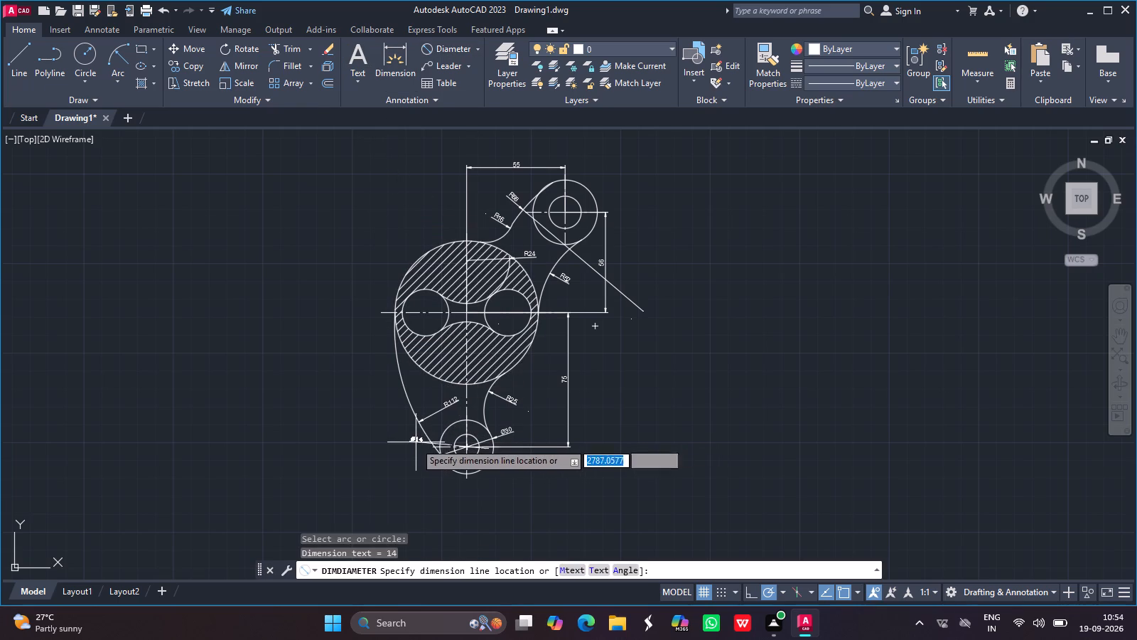
{"action": "left_click_drag", "start_coordinate": [414, 443], "coordinate": [411, 443]}
{"action": "left_click", "coordinate": [411, 443]}
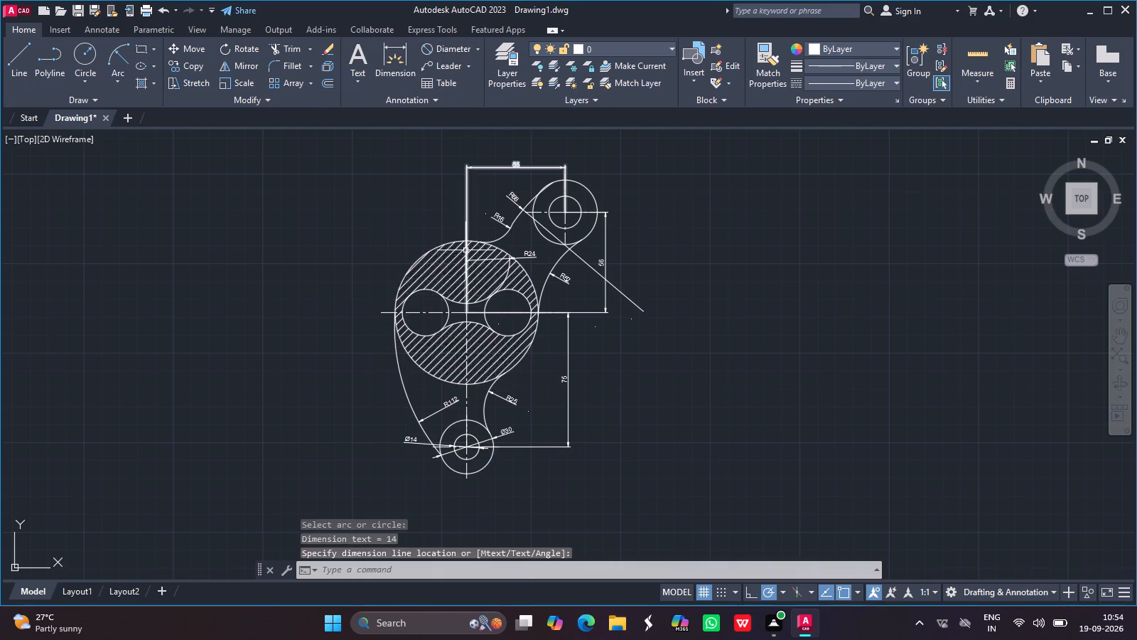
Add a diameter dimension to the left-hand small circle inside the hatched body, with its text outside the body on the left.
{"action": "left_click", "coordinate": [442, 50]}
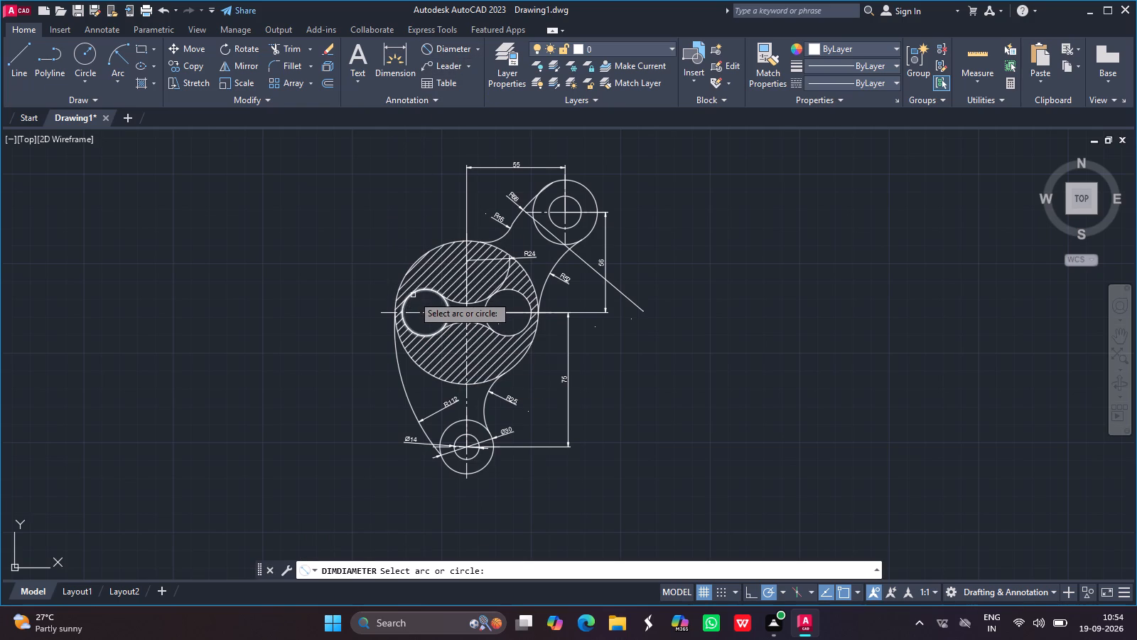
{"action": "left_click_drag", "start_coordinate": [411, 295], "coordinate": [378, 287]}
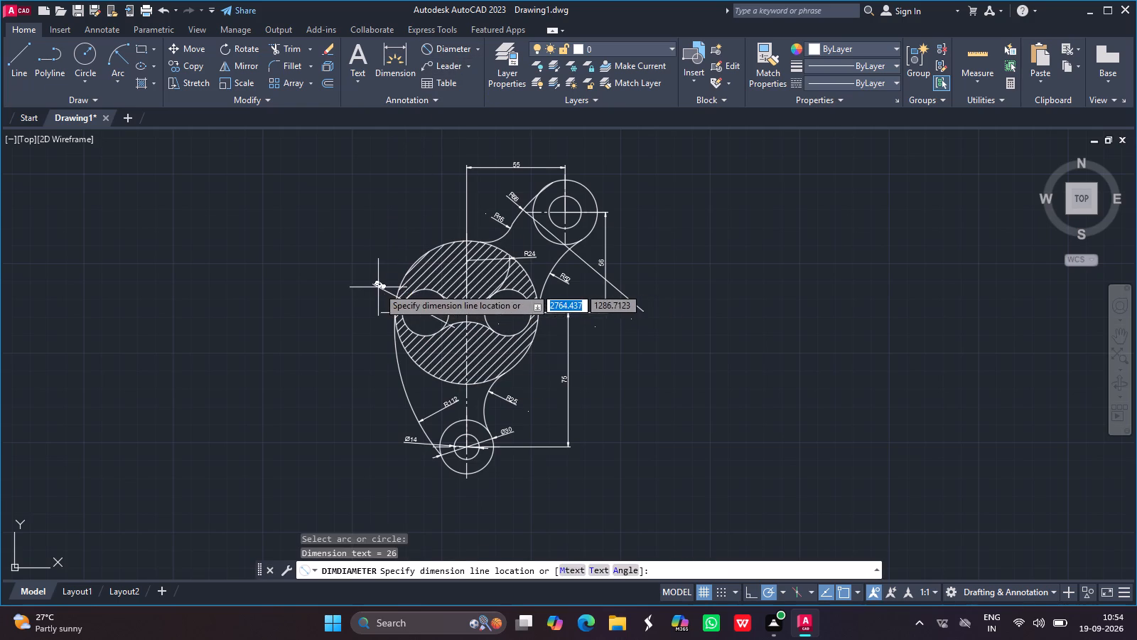
{"action": "left_click", "coordinate": [378, 287]}
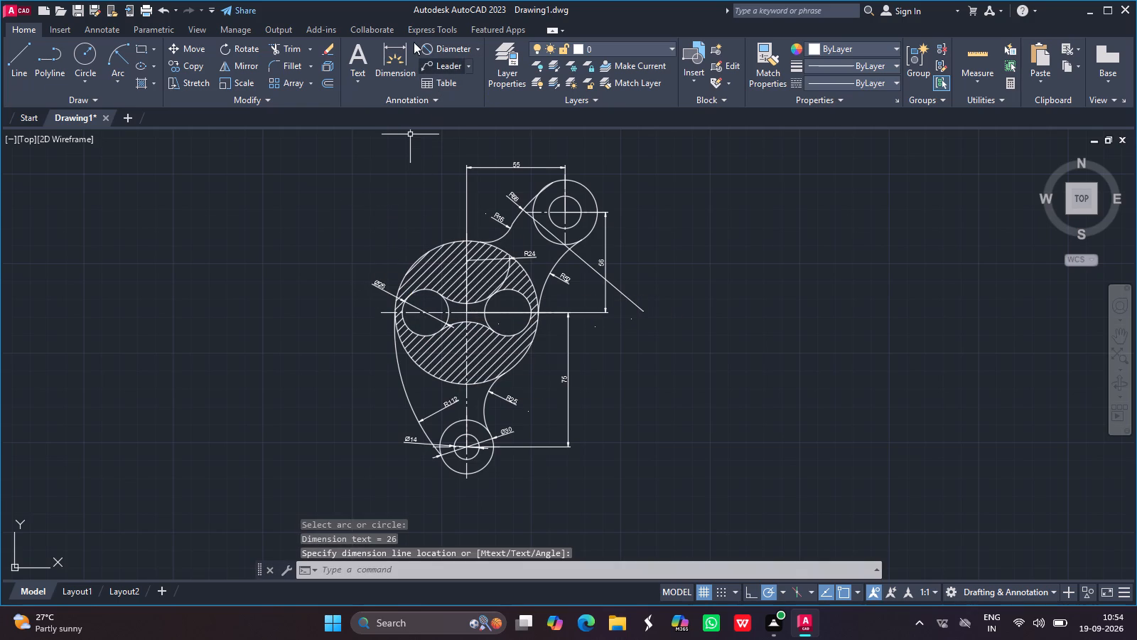
Add a diameter dimension to the large hatched body circle, with its text outside the body's upper left.
{"action": "left_click", "coordinate": [448, 44]}
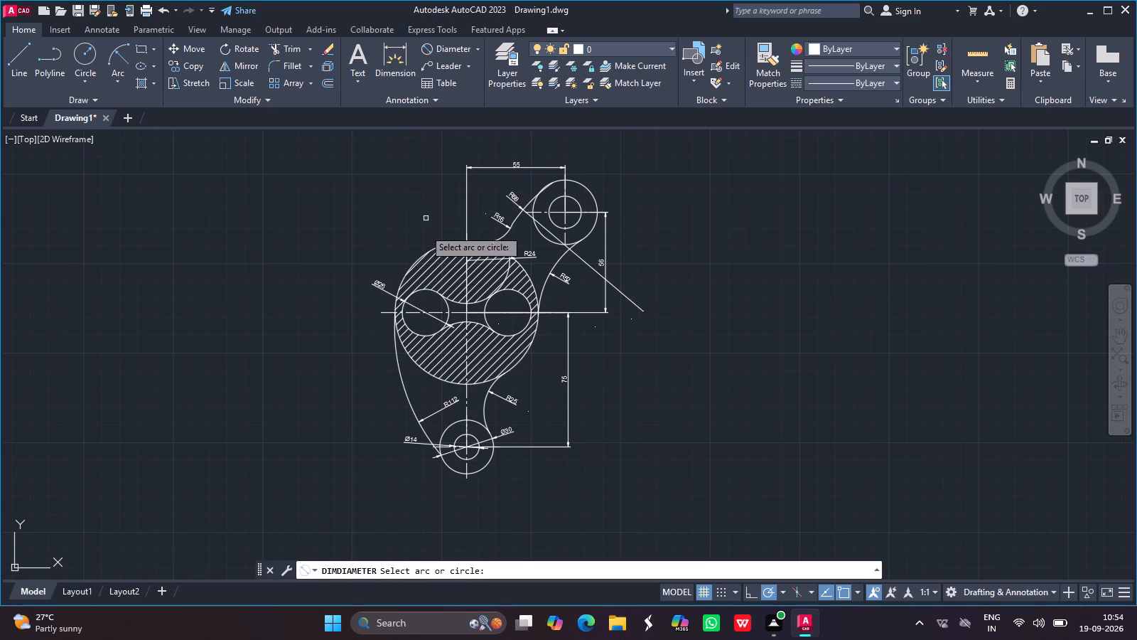
{"action": "left_click_drag", "start_coordinate": [417, 258], "coordinate": [398, 255]}
{"action": "left_click", "coordinate": [398, 255]}
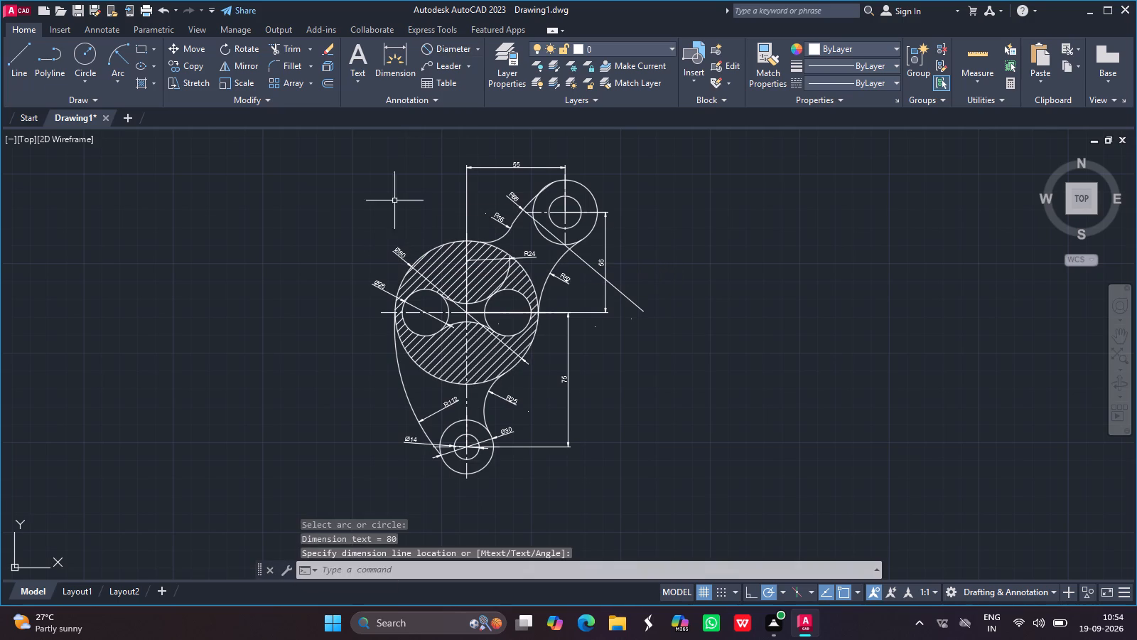
Add a diameter dimension to the upper outer circle, with its text outside the circle's upper right.
{"action": "left_click", "coordinate": [438, 51]}
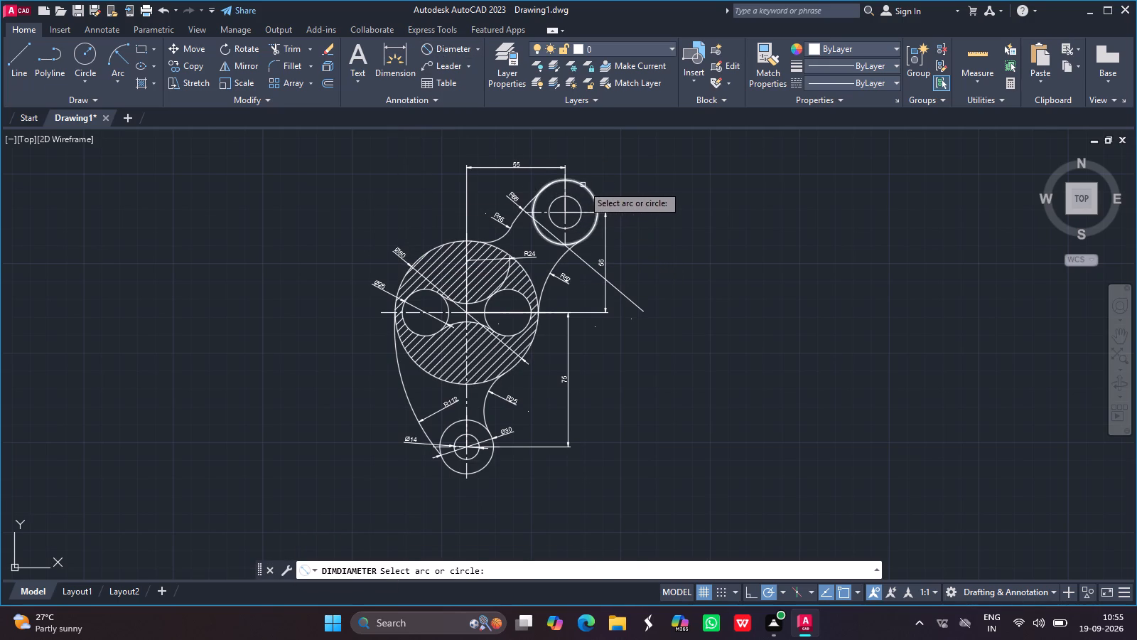
{"action": "left_click_drag", "start_coordinate": [583, 185], "coordinate": [598, 177]}
{"action": "left_click_drag", "start_coordinate": [598, 177], "coordinate": [468, 140]}
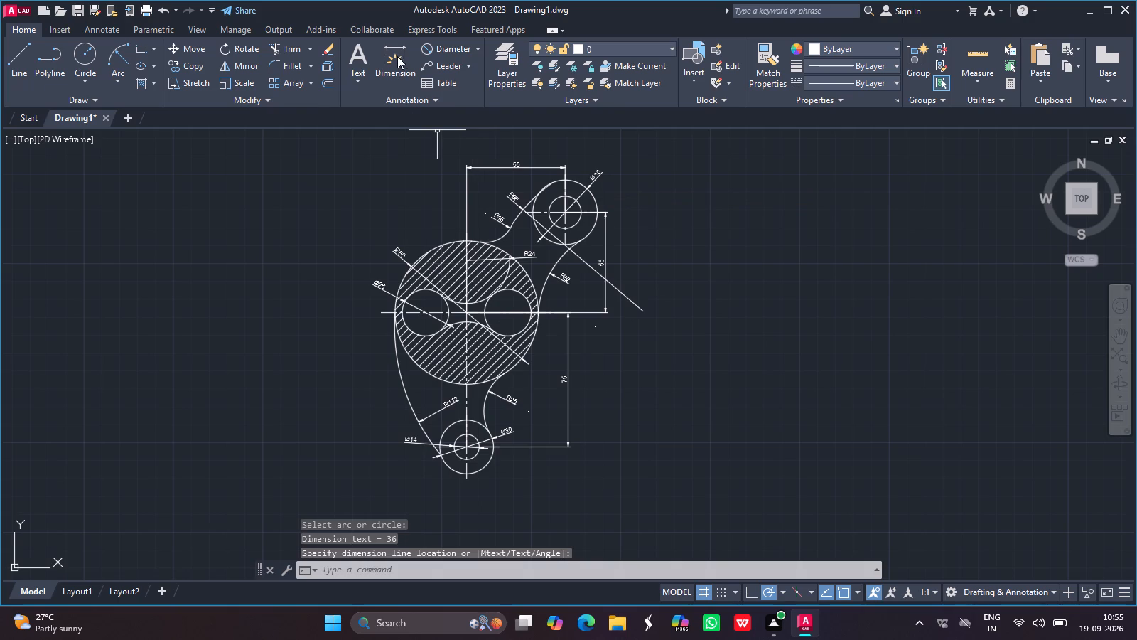
Add a diameter dimension to the upper inner circle, with its text outside the outer circle's upper right.
{"action": "left_click", "coordinate": [437, 50]}
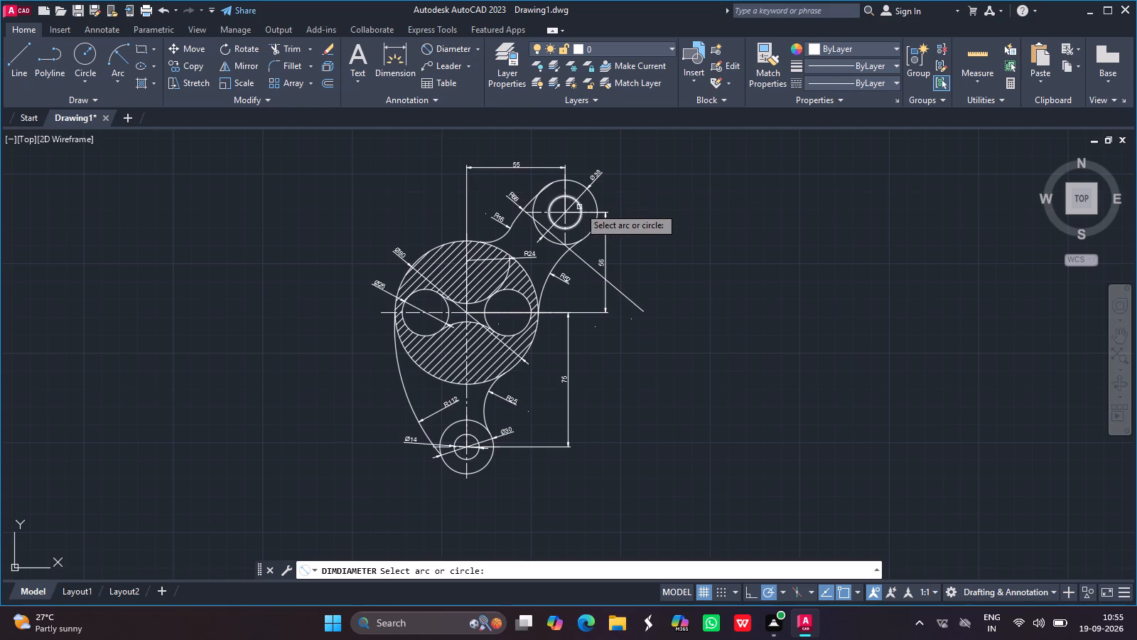
{"action": "left_click_drag", "start_coordinate": [579, 205], "coordinate": [613, 193]}
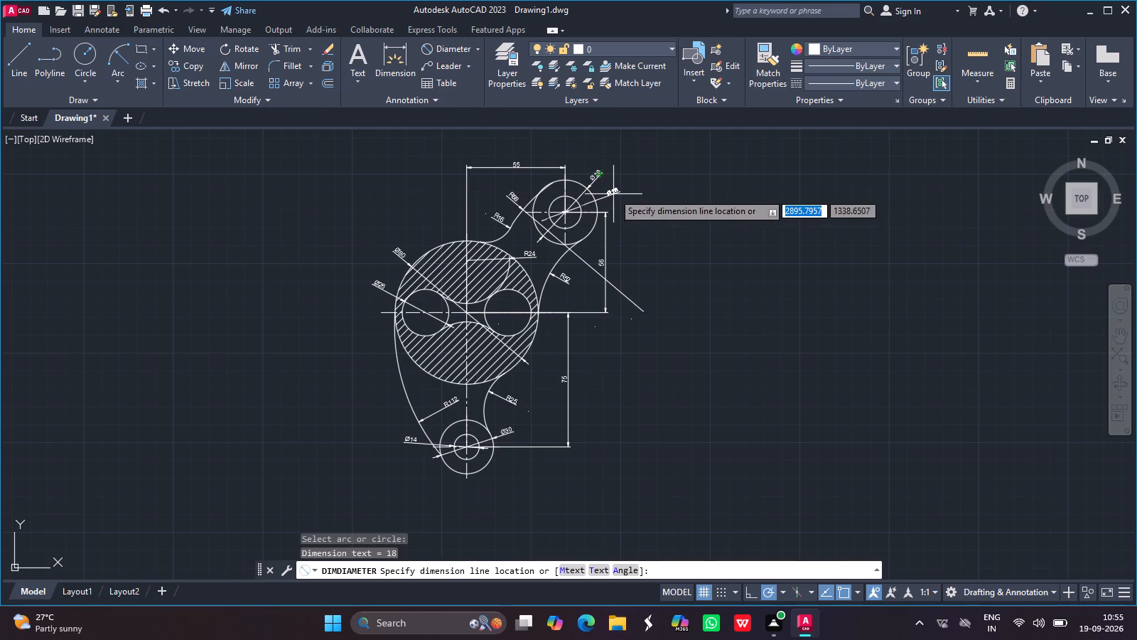
{"action": "left_click_drag", "start_coordinate": [613, 193], "coordinate": [470, 200]}
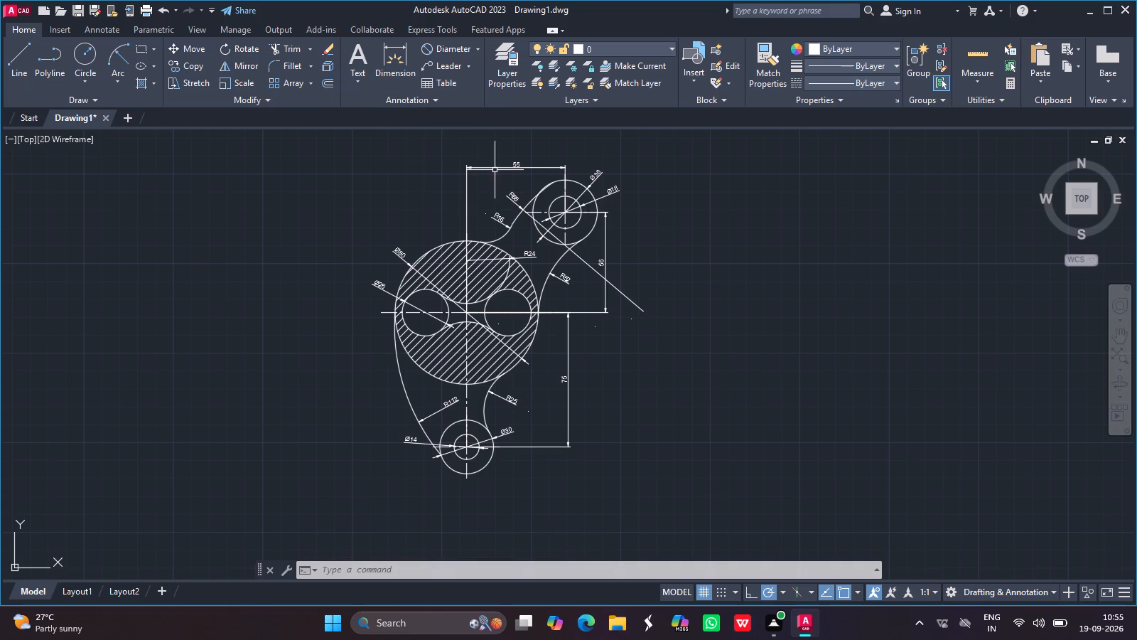
Add a horizontal linear dimension between the centres of the two small circles inside the hatched body, placed just below them.
{"action": "left_click", "coordinate": [480, 50]}
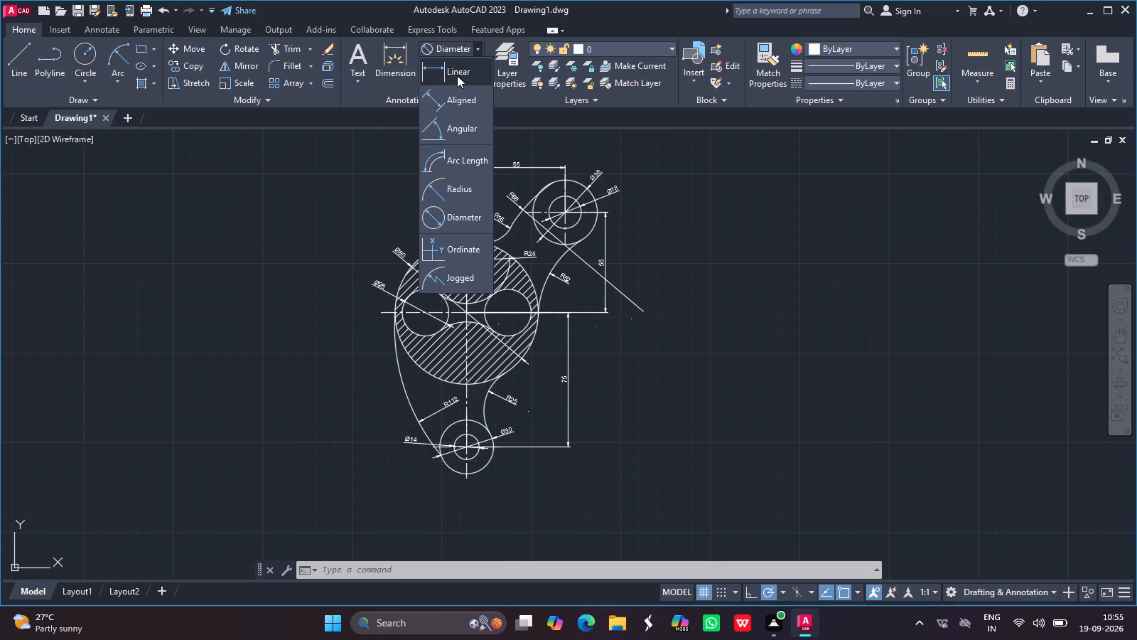
{"action": "left_click", "coordinate": [457, 75]}
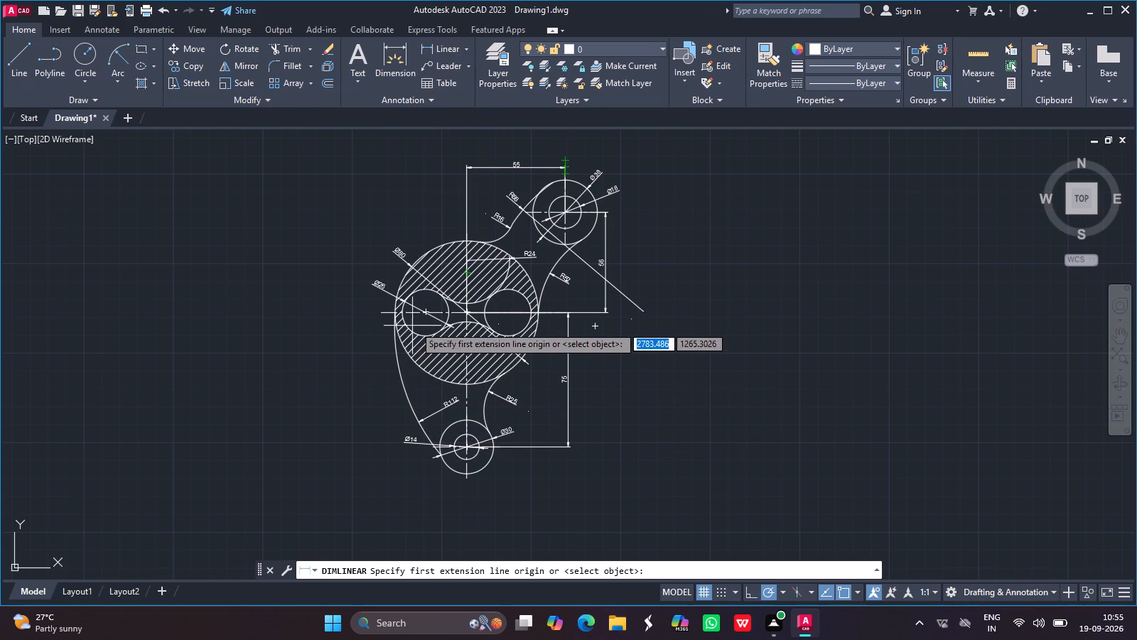
{"action": "left_click_drag", "start_coordinate": [426, 311], "coordinate": [502, 312]}
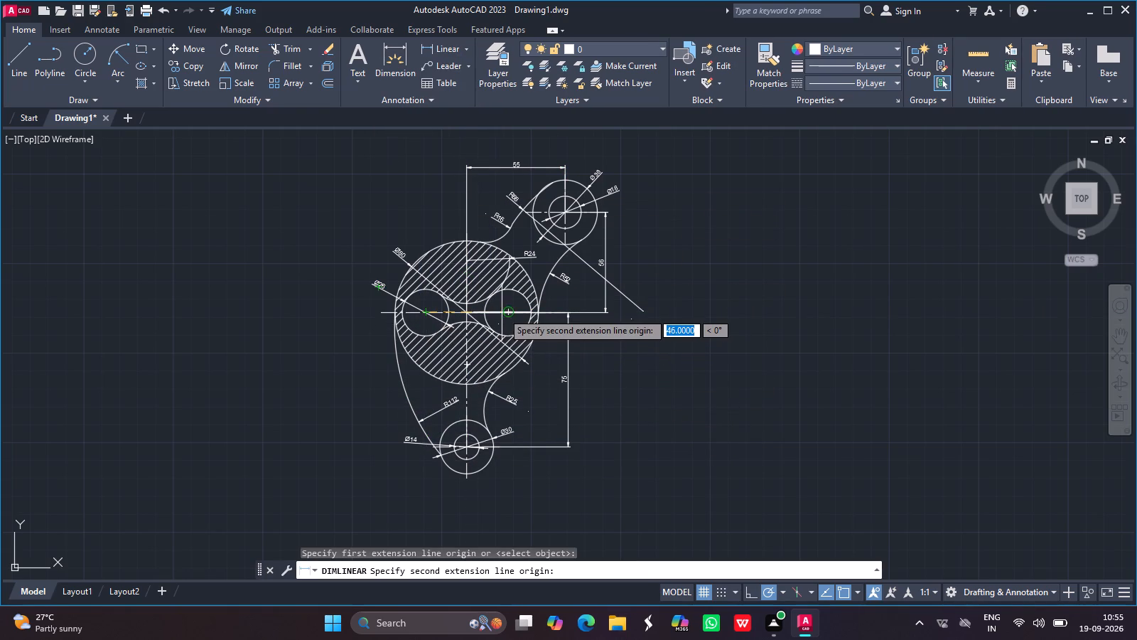
{"action": "left_click_drag", "start_coordinate": [502, 312], "coordinate": [505, 312]}
{"action": "left_click_drag", "start_coordinate": [505, 312], "coordinate": [507, 339]}
{"action": "left_click", "coordinate": [507, 339]}
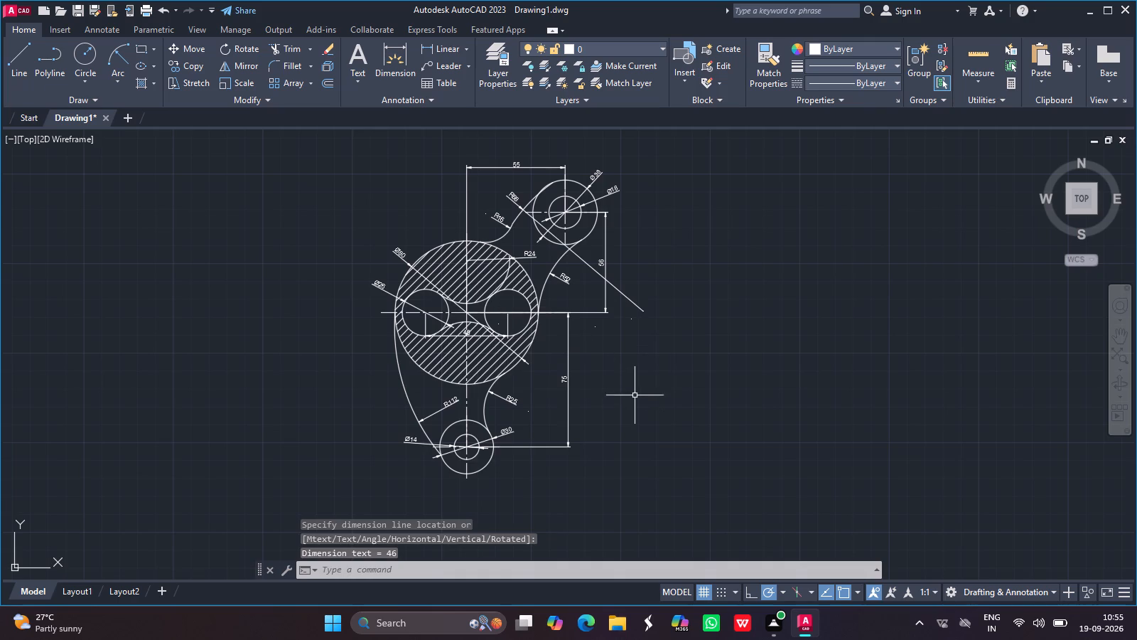
Save the drawing as P37.dwg in the Fuji folder.
{"action": "key", "text": "ctrl+s"}
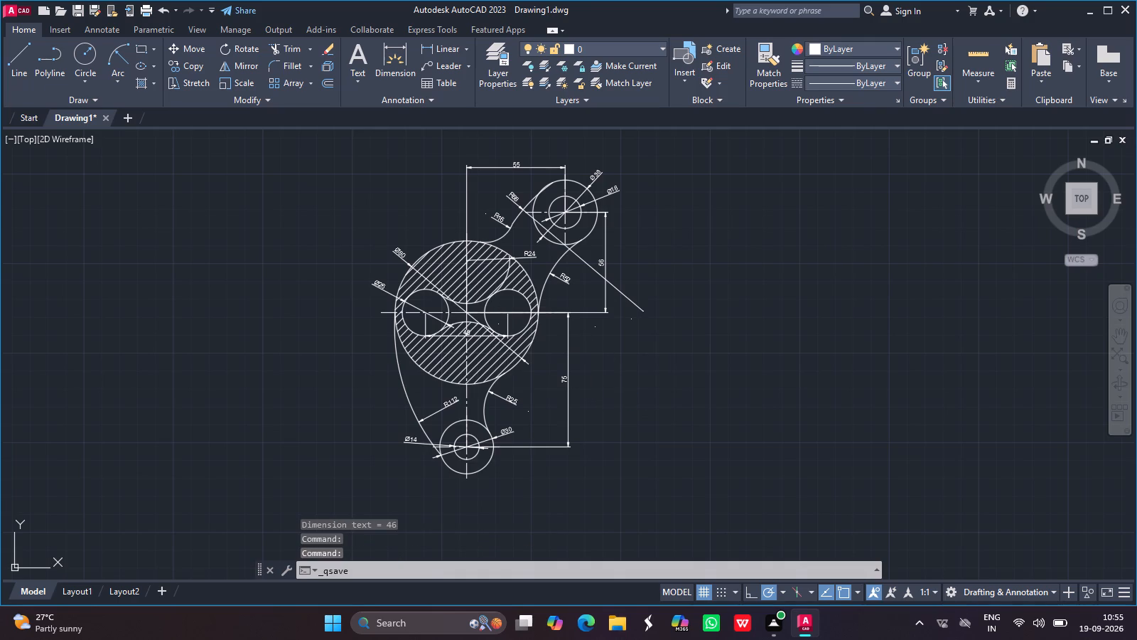
{"action": "double_click", "coordinate": [497, 203]}
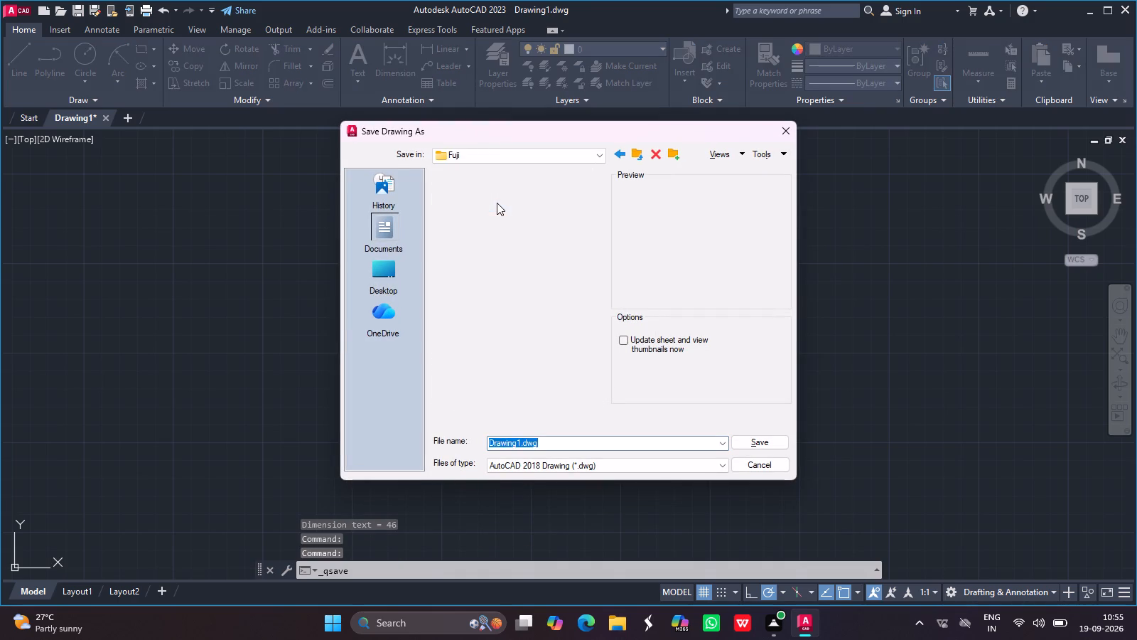
{"action": "scroll", "coordinate": [502, 317], "scroll_direction": "down", "scroll_amount": 20}
{"action": "scroll", "coordinate": [502, 317], "scroll_direction": "down", "scroll_amount": 20}
{"action": "scroll", "coordinate": [502, 317], "scroll_direction": "down", "scroll_amount": 20}
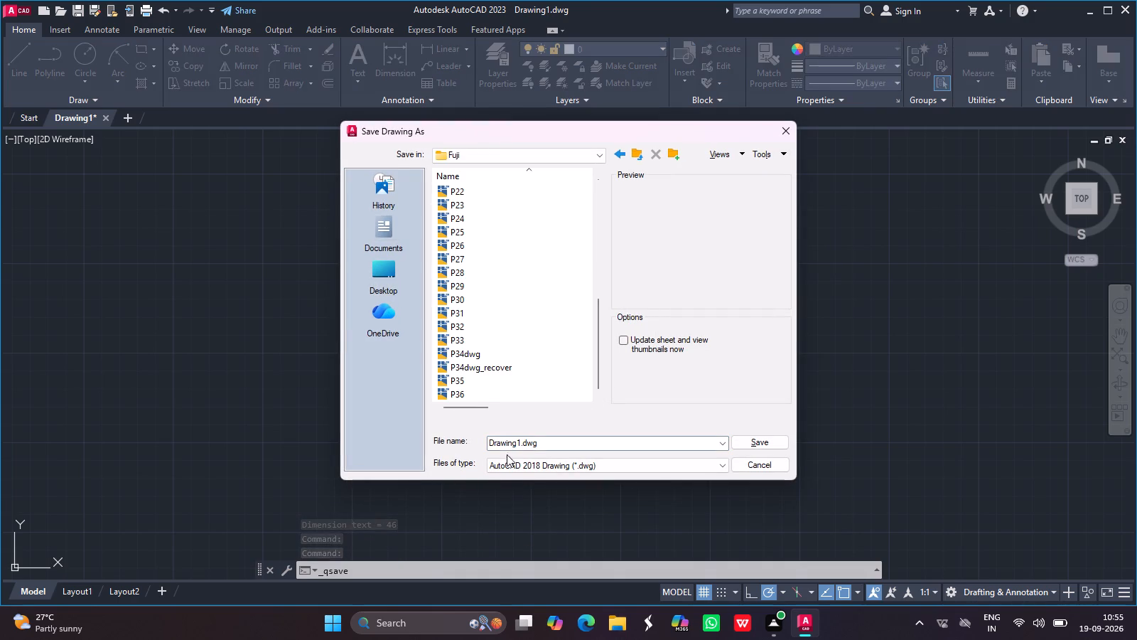
{"action": "left_click", "coordinate": [520, 442]}
{"action": "left_click", "coordinate": [520, 442]}
{"action": "left_click", "coordinate": [520, 442]}
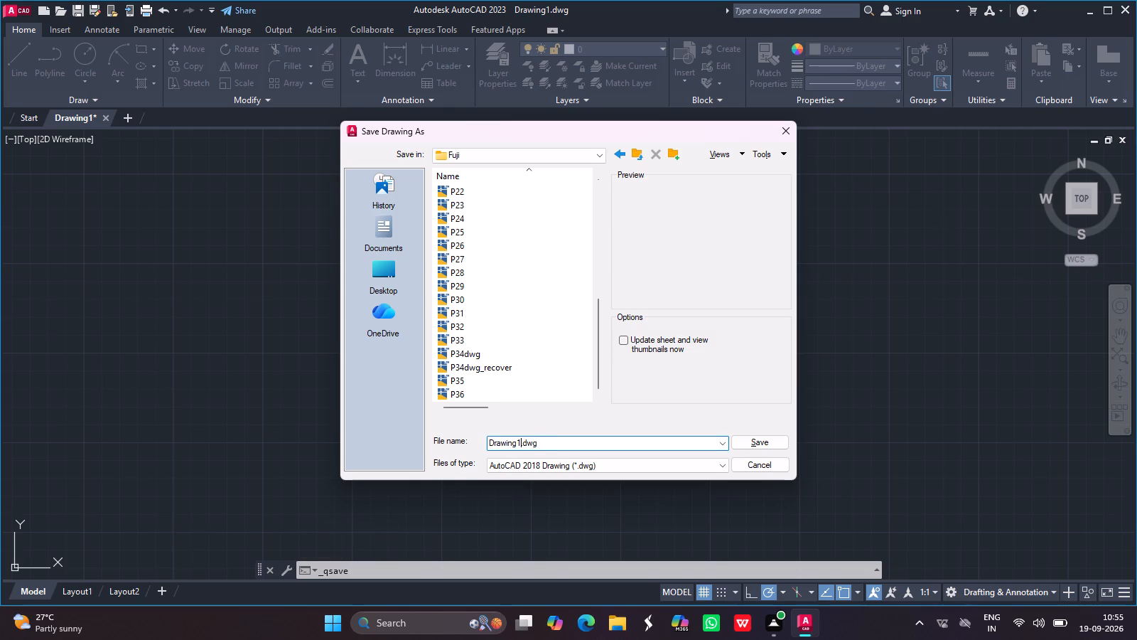
{"action": "key", "text": "BackSpace"}
{"action": "key", "text": "BackSpace"}
{"action": "key", "text": "BackSpace"}
{"action": "key", "text": "BackSpace"}
{"action": "key", "text": "BackSpace"}
{"action": "key", "text": "BackSpace"}
{"action": "key", "text": "BackSpace"}
{"action": "key", "text": "BackSpace"}
{"action": "key", "text": "BackSpace"}
{"action": "key", "text": "BackSpace"}
{"action": "key", "text": "BackSpace"}
{"action": "key", "text": "BackSpace"}
{"action": "key", "text": "BackSpace"}
{"action": "key", "text": "BackSpace"}
{"action": "key", "text": "BackSpace"}
{"action": "key", "text": "BackSpace"}
{"action": "type", "text": "P37"}
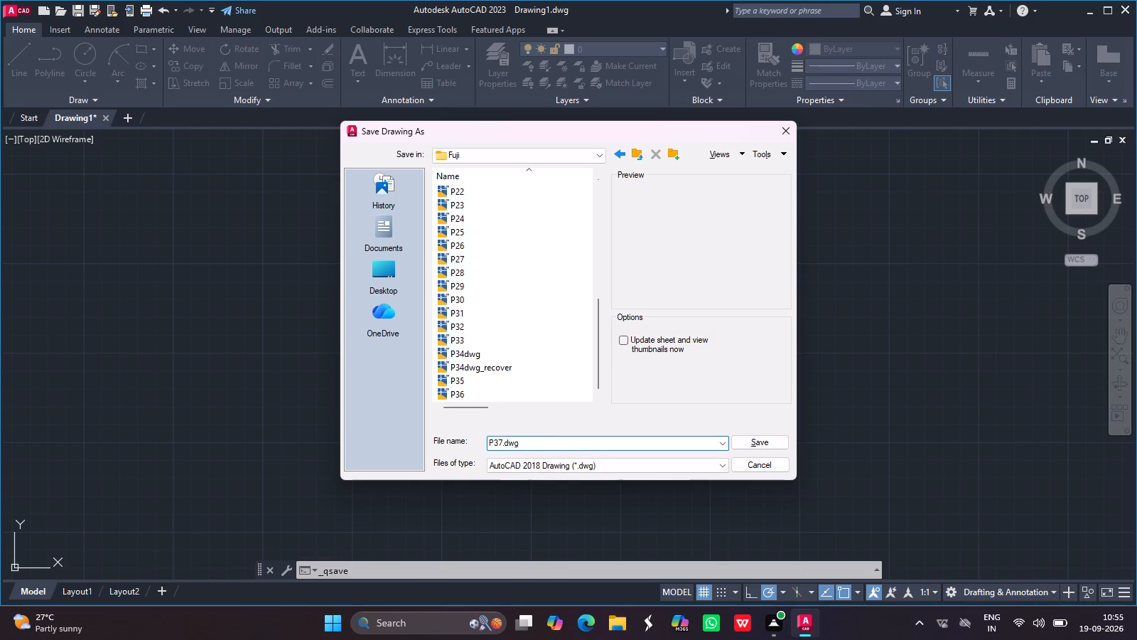
{"action": "left_click", "coordinate": [736, 447]}
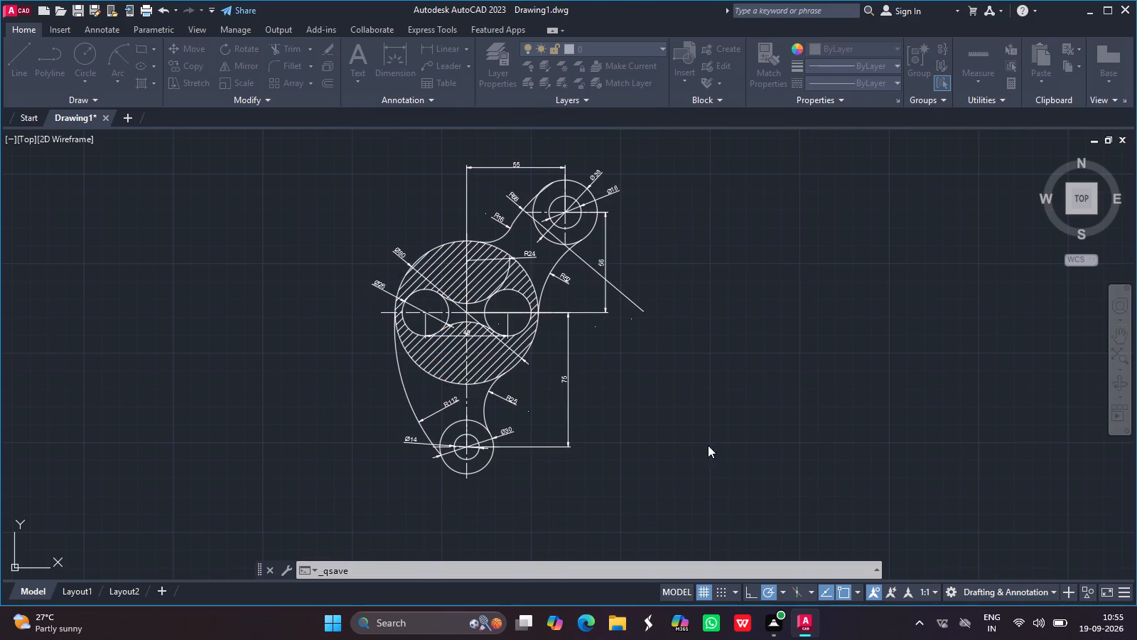
Set up a plot with the DWG To PDF.pc3 plotter, landscape orientation and the plot centred on the paper.
{"action": "key", "text": "ctrl+p"}
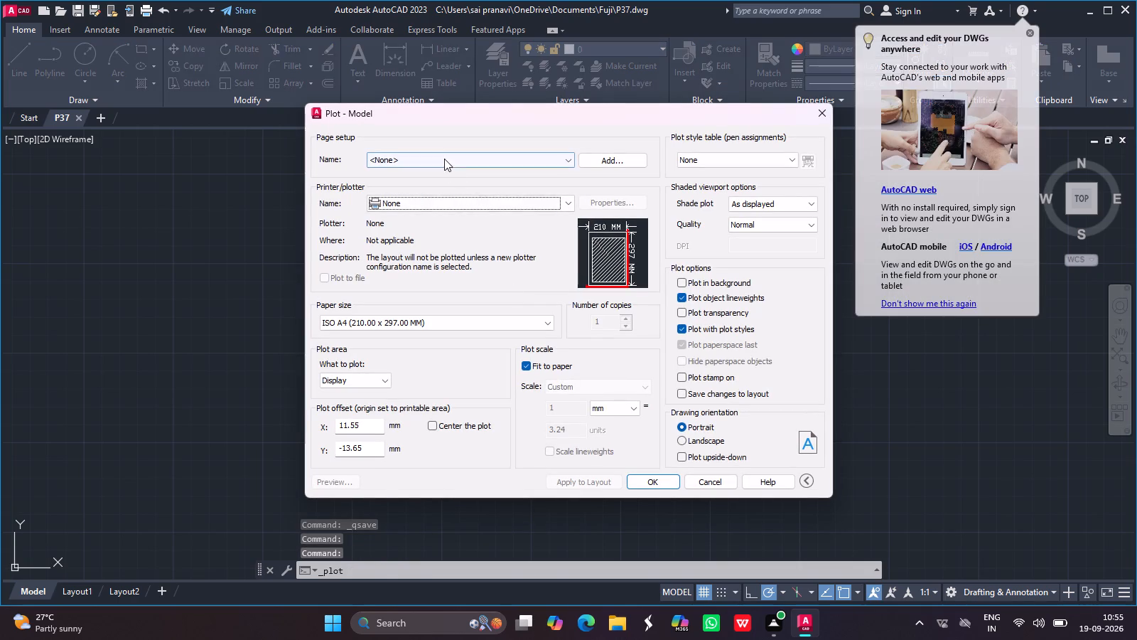
{"action": "left_click_drag", "start_coordinate": [423, 206], "coordinate": [405, 365]}
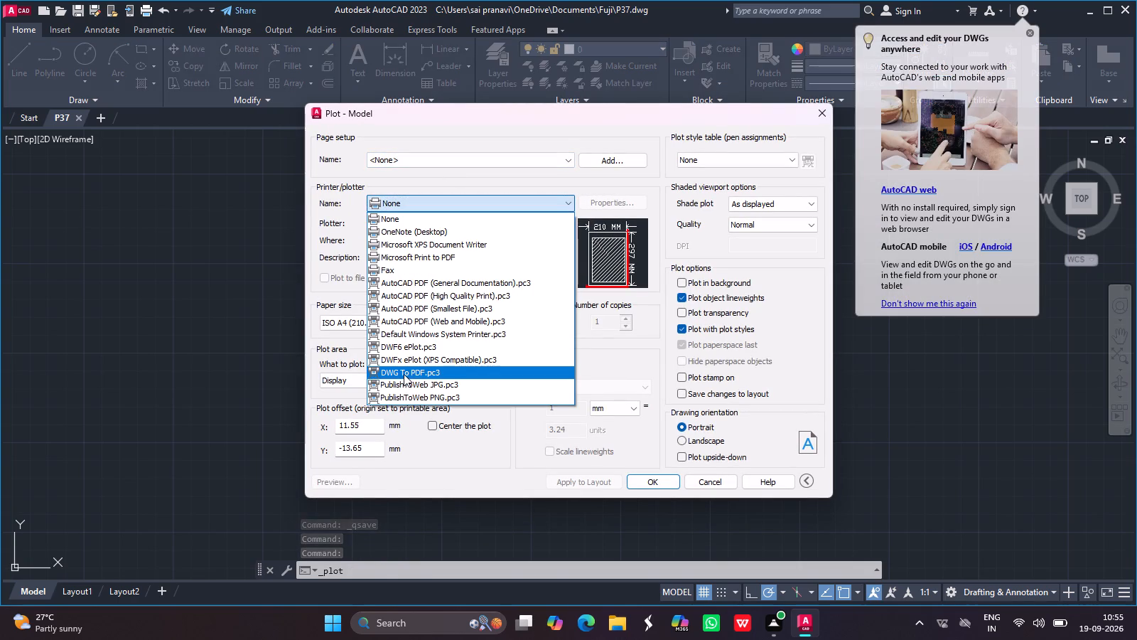
{"action": "left_click", "coordinate": [404, 375]}
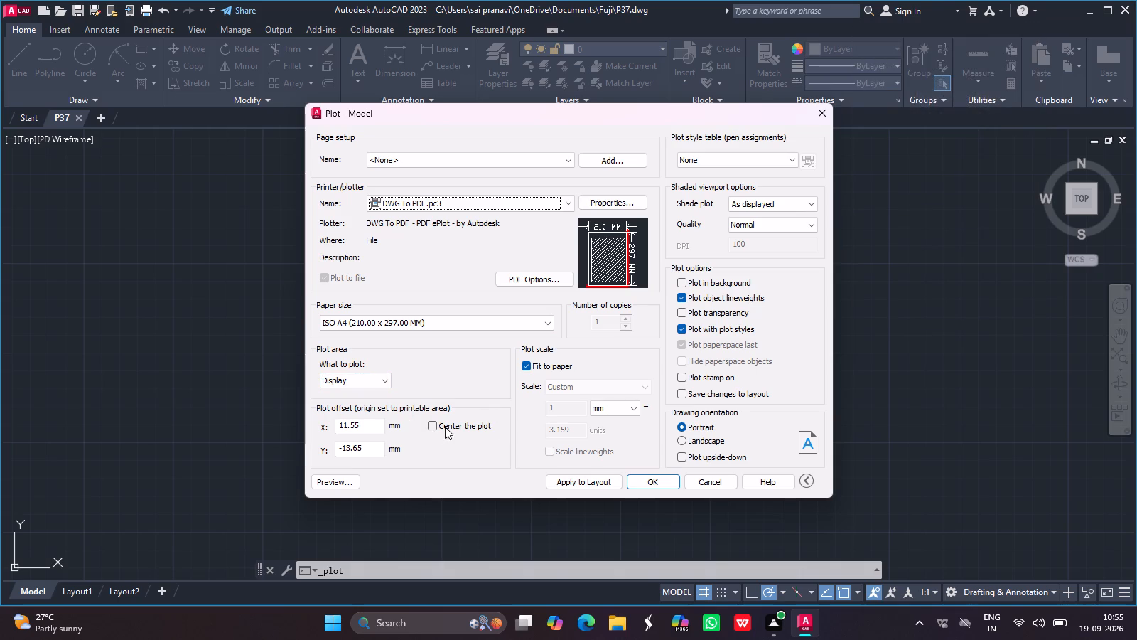
{"action": "left_click_drag", "start_coordinate": [436, 427], "coordinate": [681, 442]}
{"action": "left_click", "coordinate": [681, 442]}
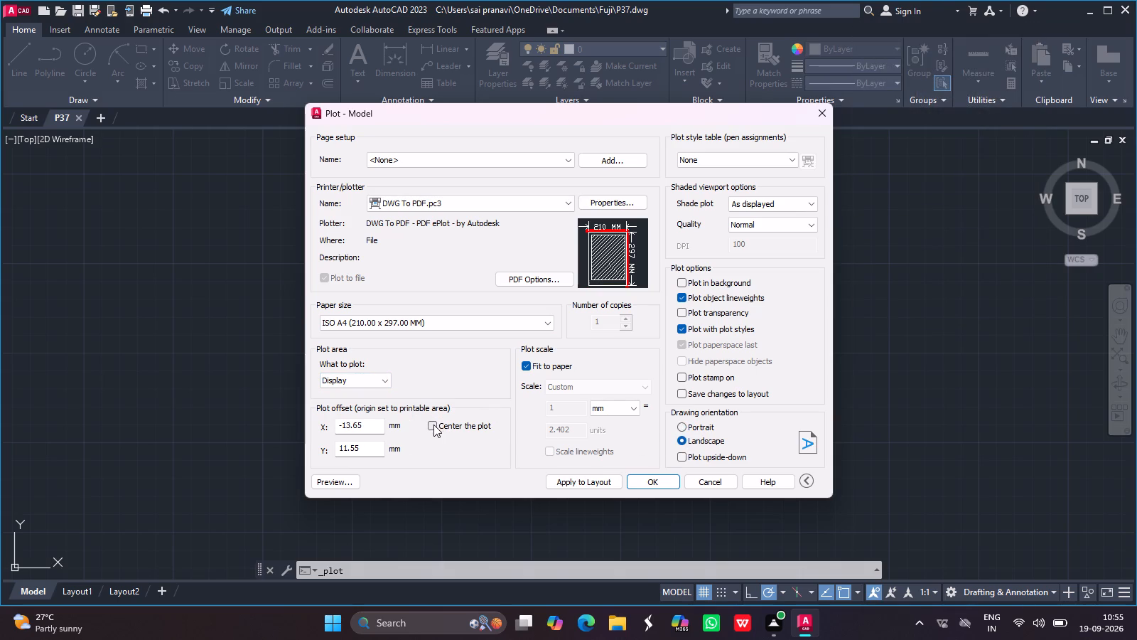
{"action": "left_click", "coordinate": [433, 425]}
Set the plot area to a window enclosing the whole part and all its dimensions.
{"action": "left_click_drag", "start_coordinate": [362, 380], "coordinate": [354, 406]}
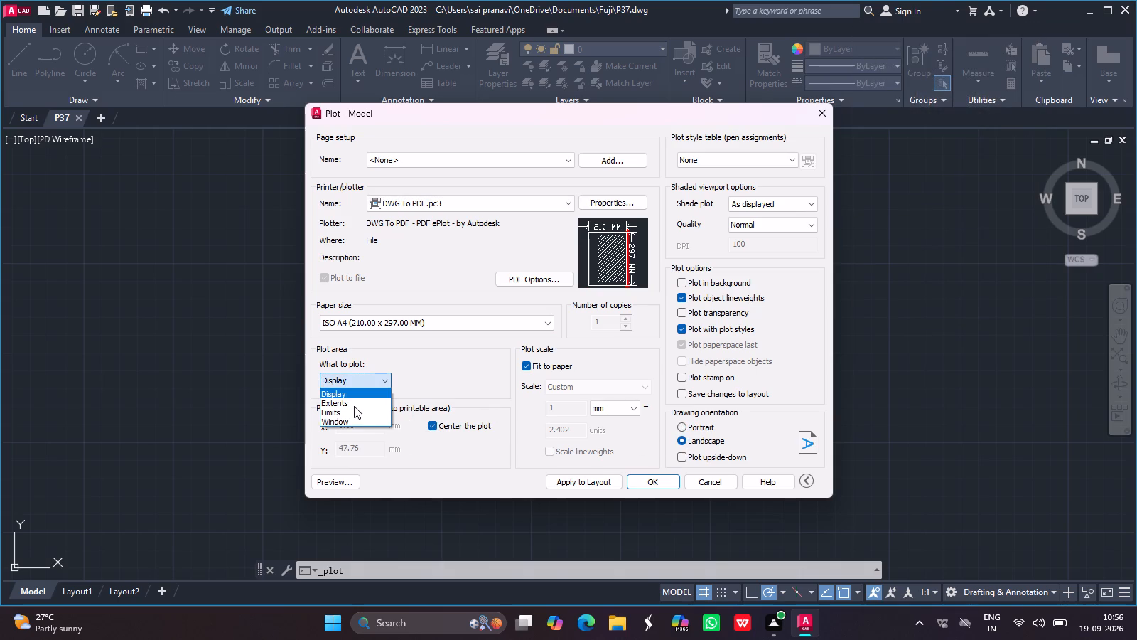
{"action": "left_click_drag", "start_coordinate": [354, 406], "coordinate": [351, 420]}
{"action": "left_click", "coordinate": [351, 420]}
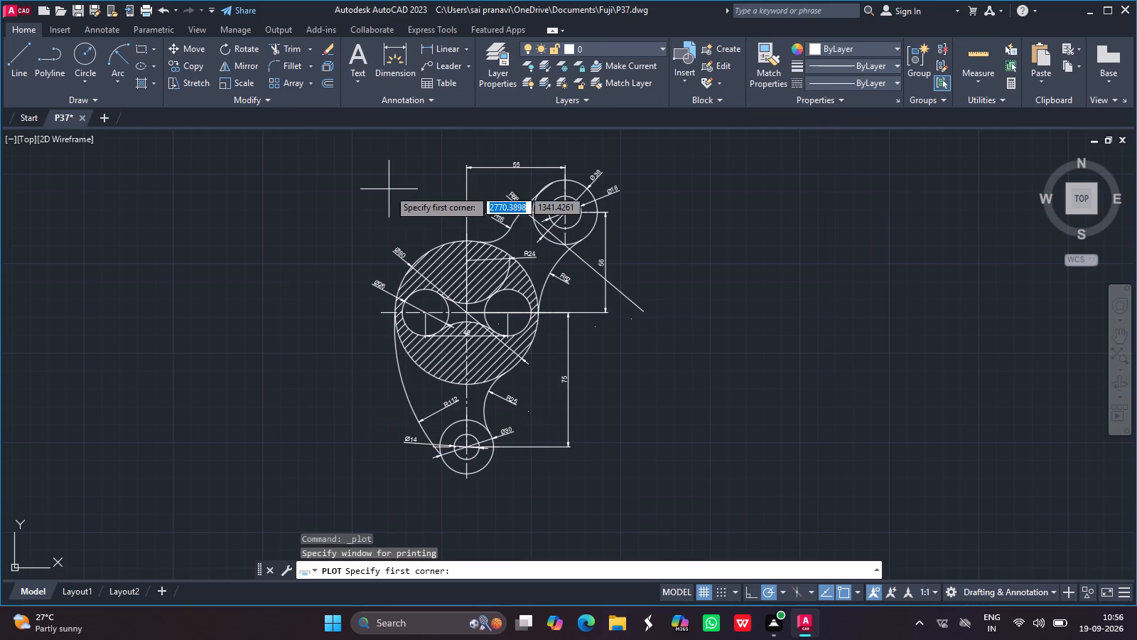
{"action": "left_click_drag", "start_coordinate": [361, 154], "coordinate": [553, 204]}
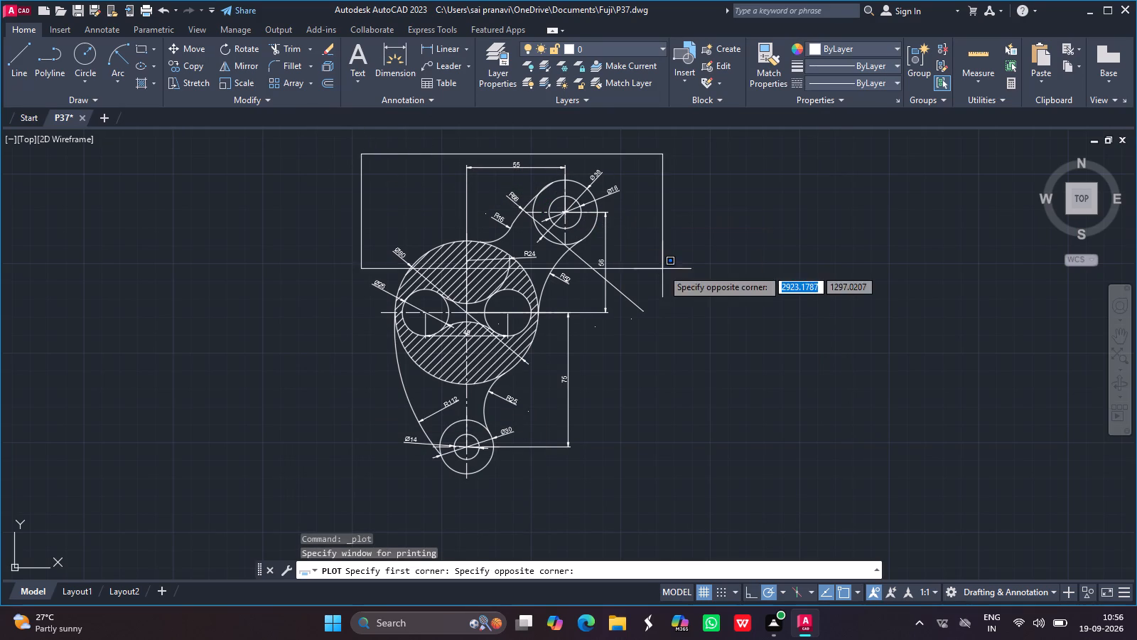
{"action": "left_click", "coordinate": [664, 493]}
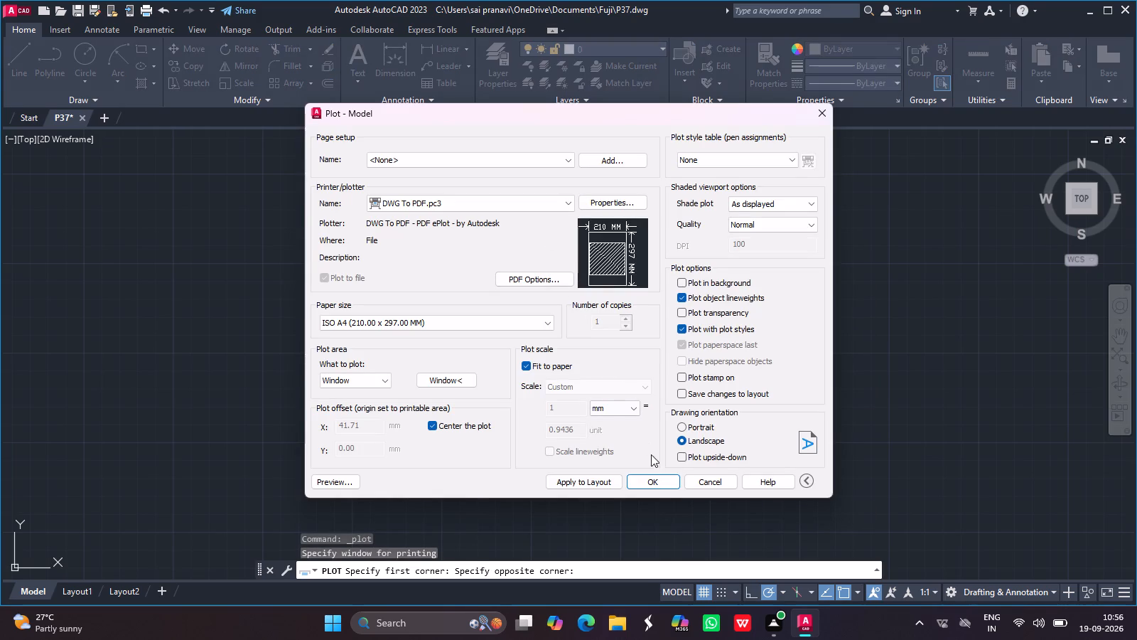
Plot the drawing to a PDF named P37-Model.pdf in the Fuji folder.
{"action": "left_click", "coordinate": [648, 481]}
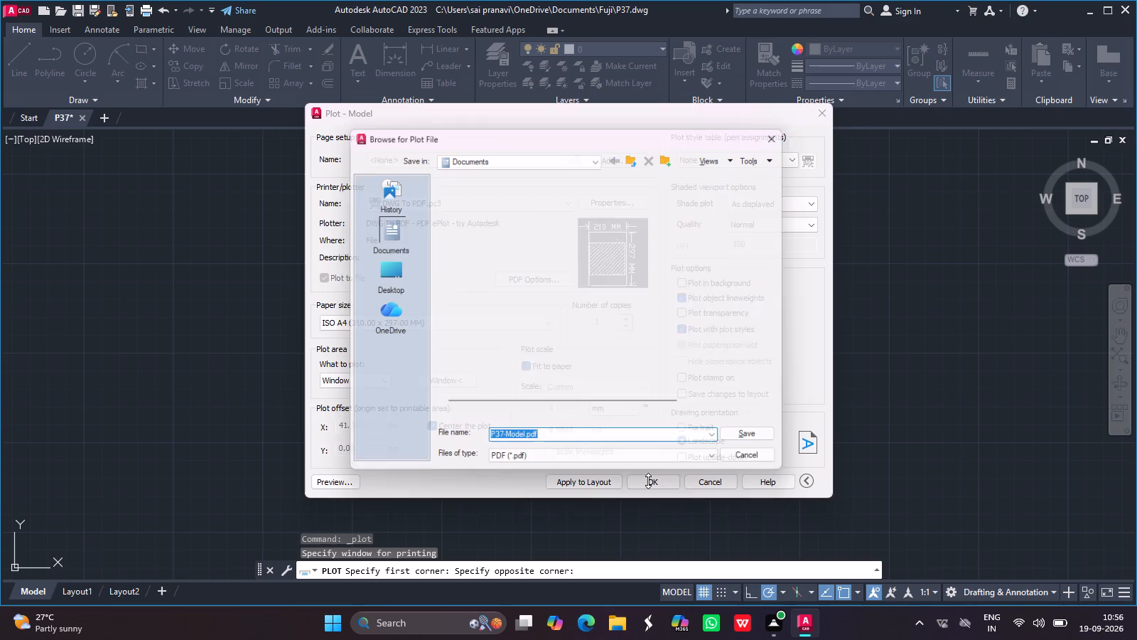
{"action": "double_click", "coordinate": [529, 205]}
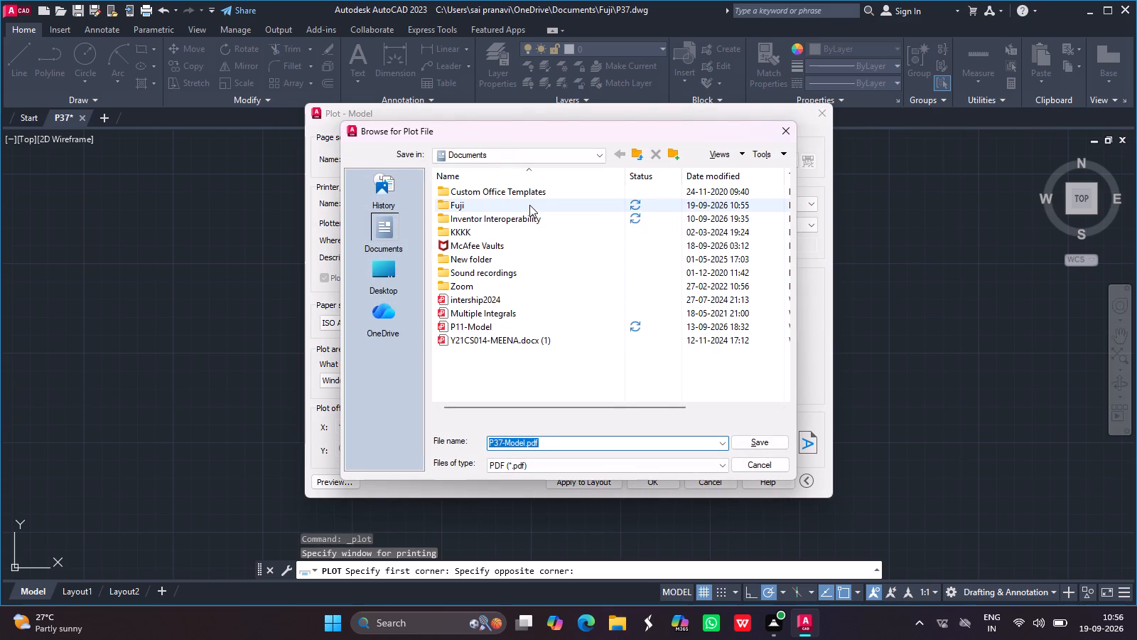
{"action": "left_click", "coordinate": [765, 434]}
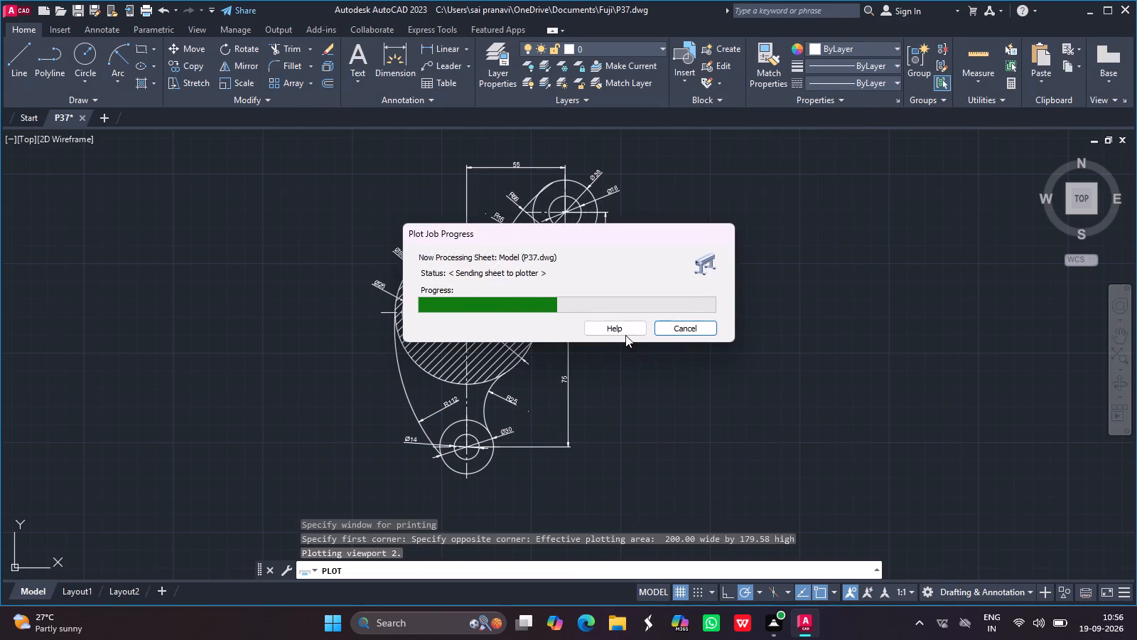
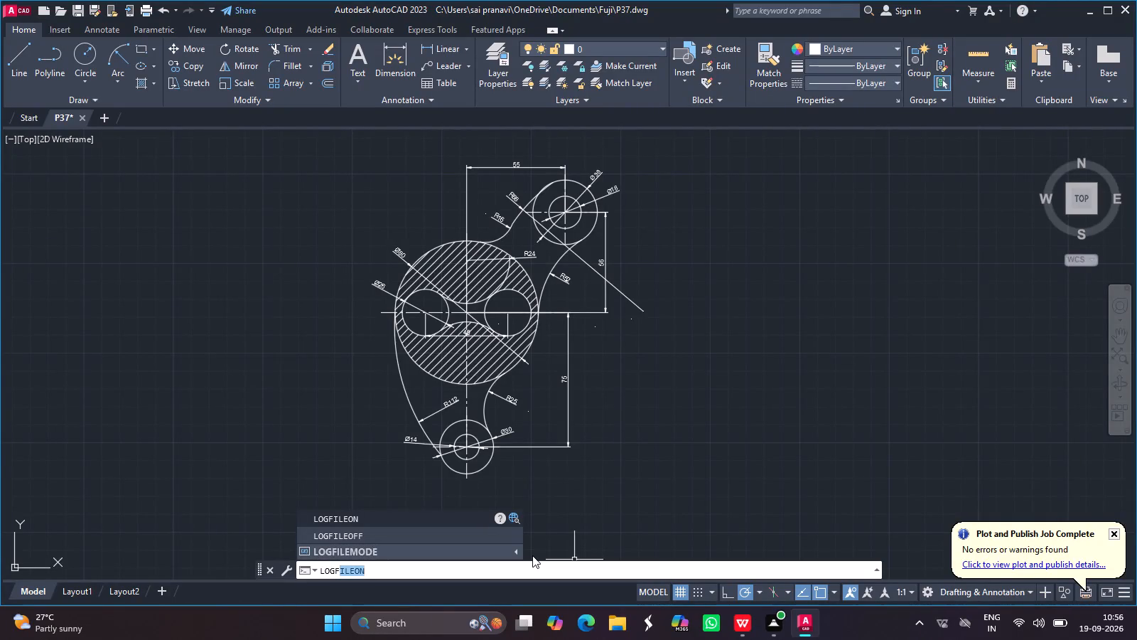
Turn off command log recording with LOGFILEOFF.
{"action": "left_click", "coordinate": [443, 528]}
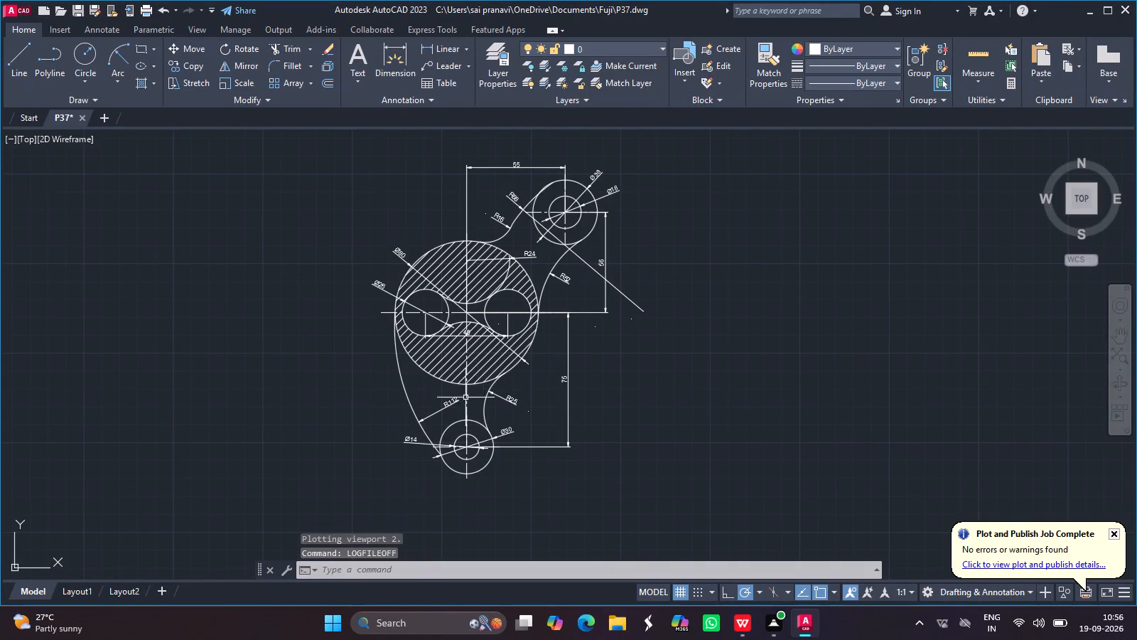